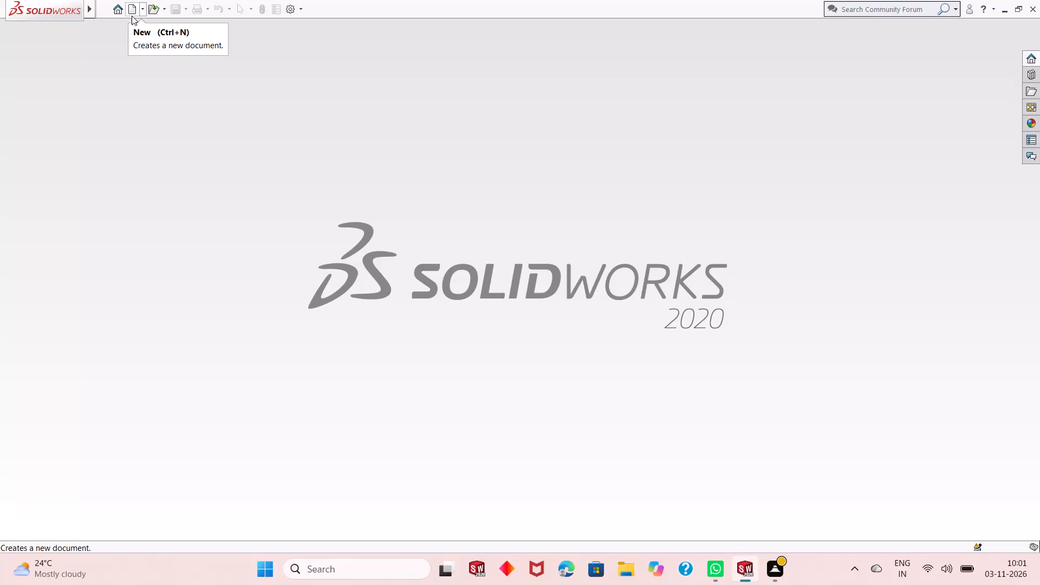
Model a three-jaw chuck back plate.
Create a new part document.
click(132, 16)
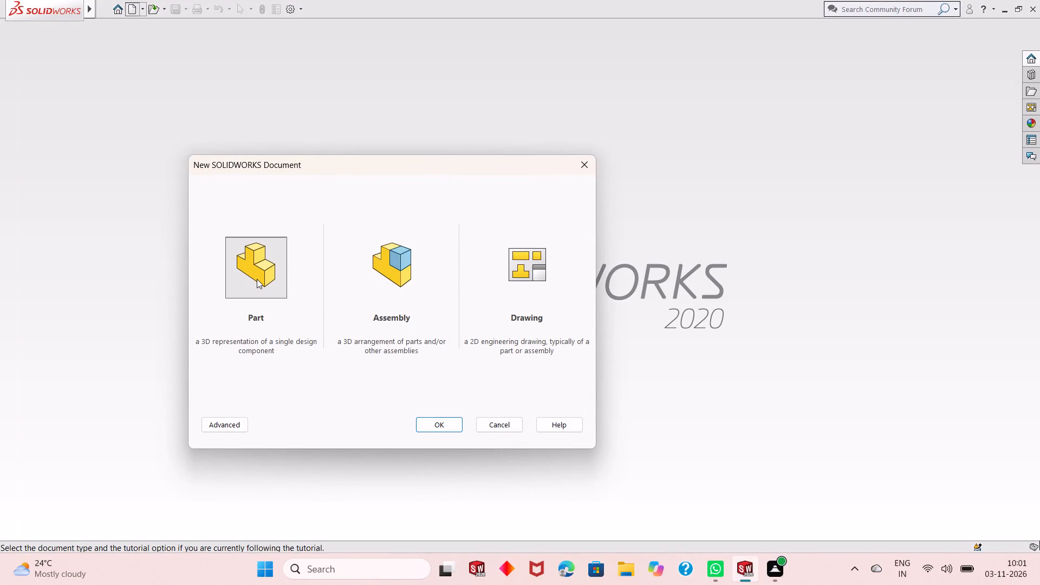
double_click(257, 279)
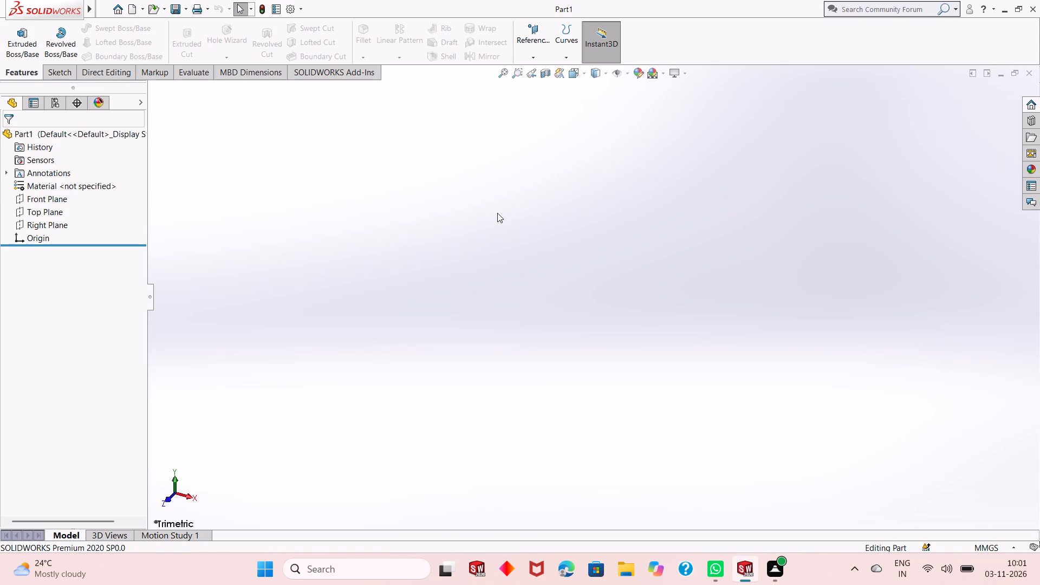
Start a sketch on the Top Plane and draw a circle of about 65 mm radius centred on the origin.
click(56, 210)
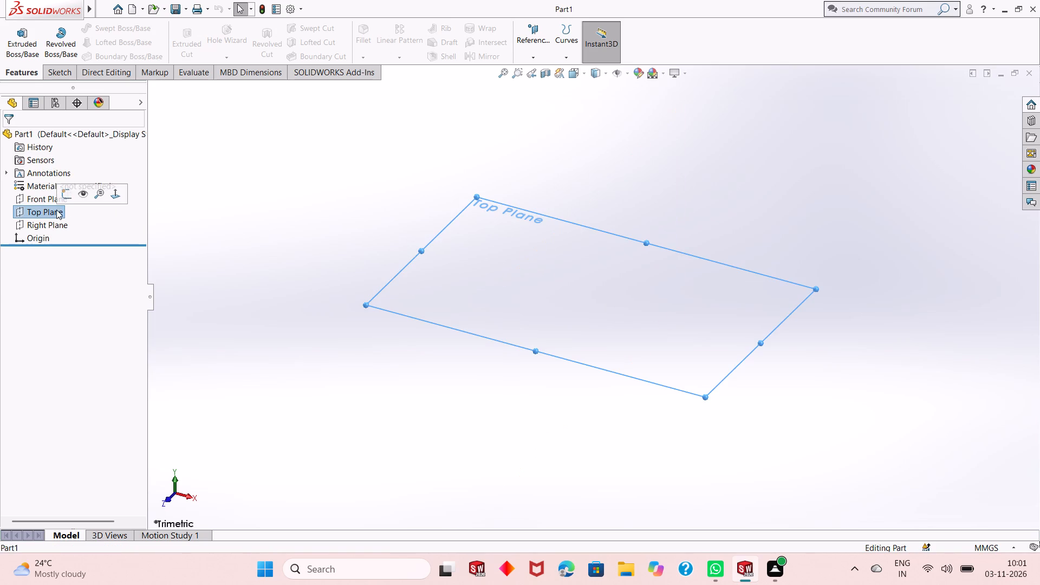
click(67, 188)
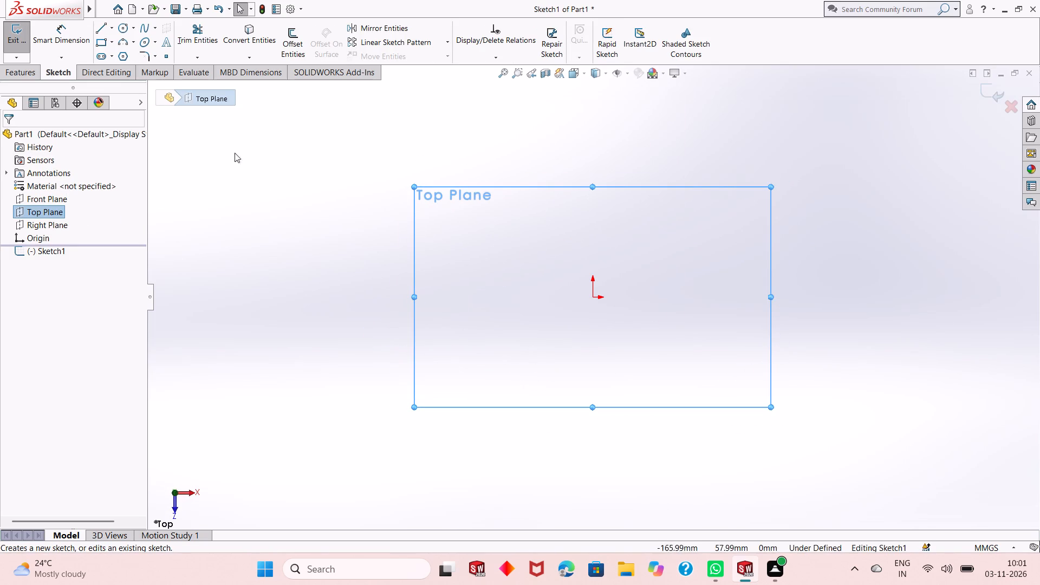
click(122, 30)
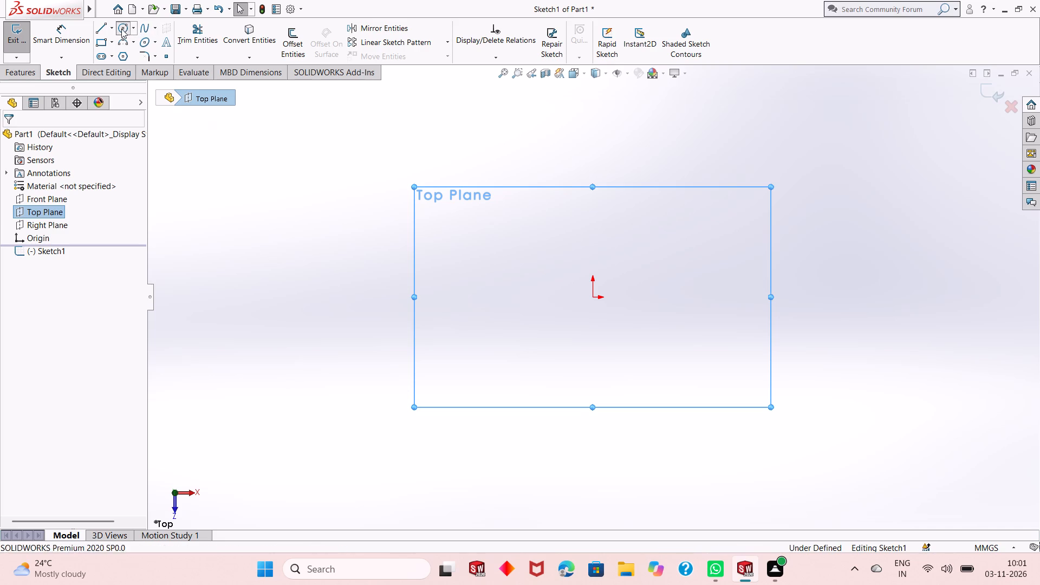
click(593, 297)
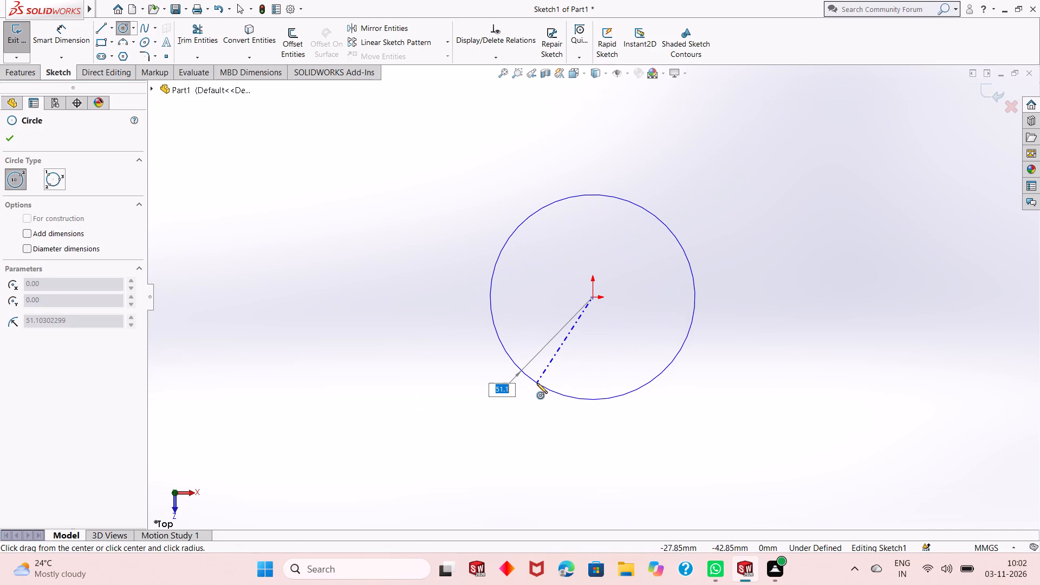
click(530, 412)
right_click(368, 201)
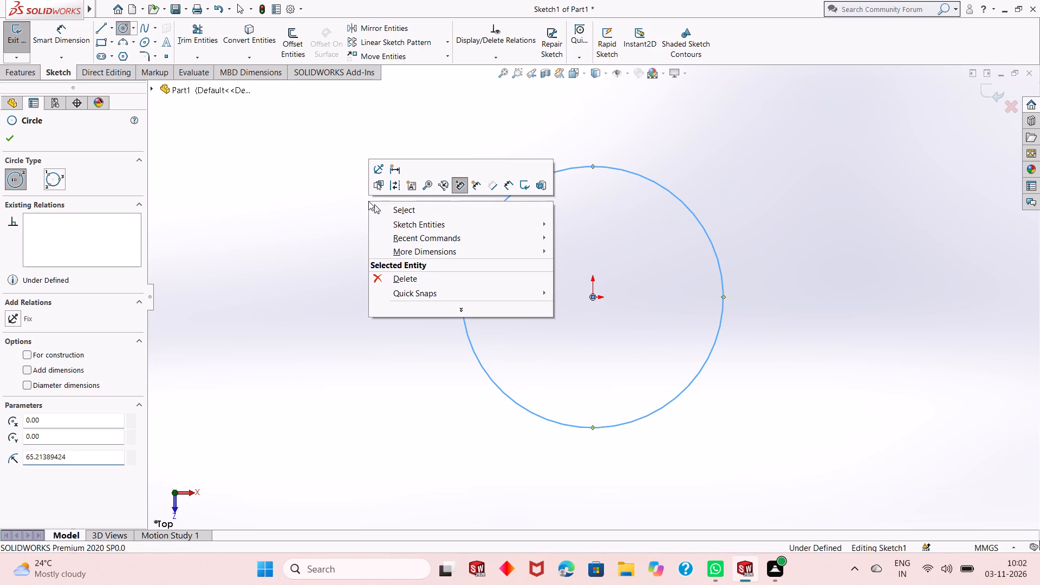
click(392, 205)
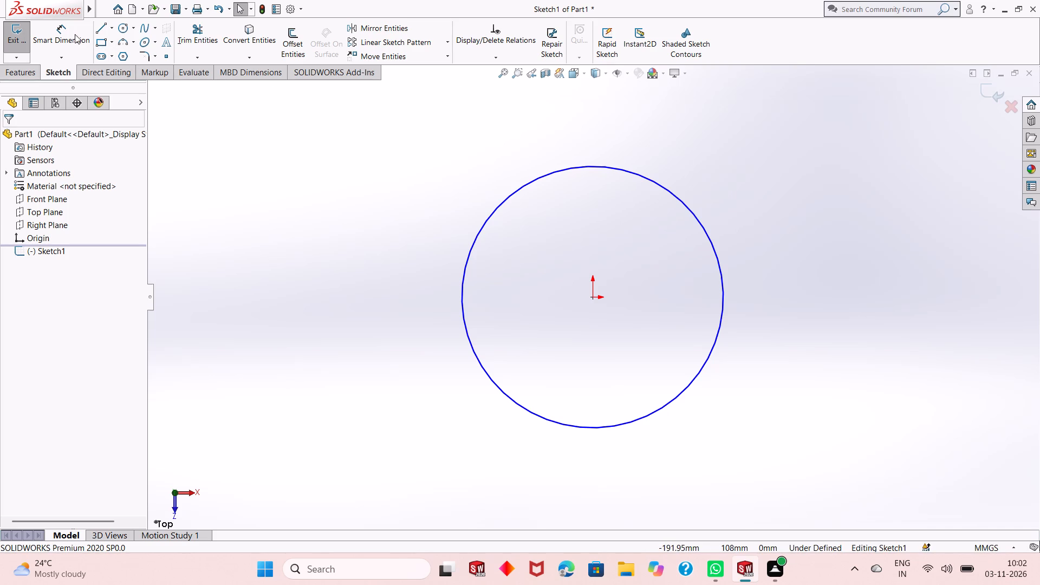
Dimension the circle's diameter as 80 mm.
click(61, 39)
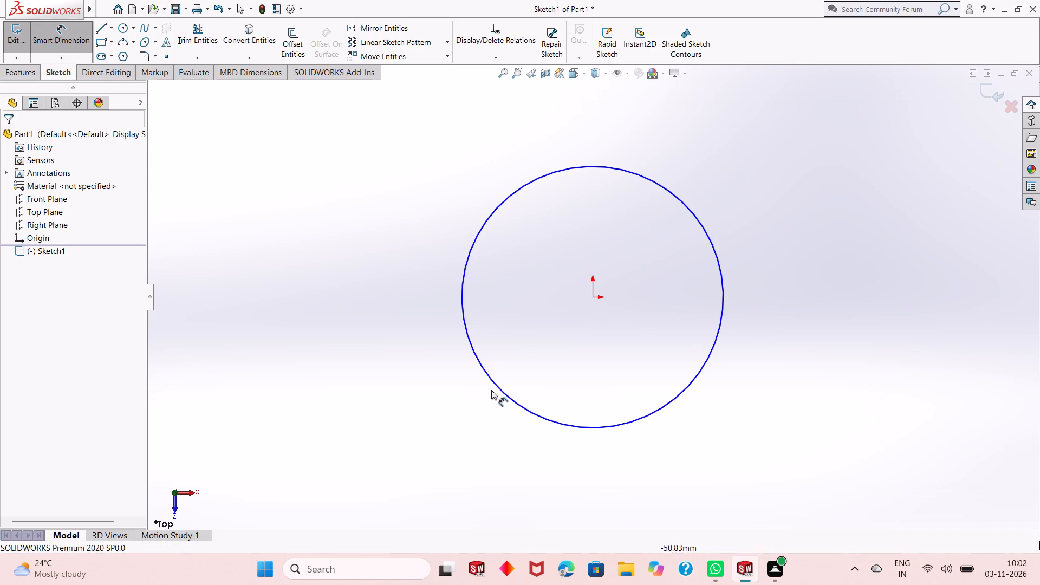
click(499, 392)
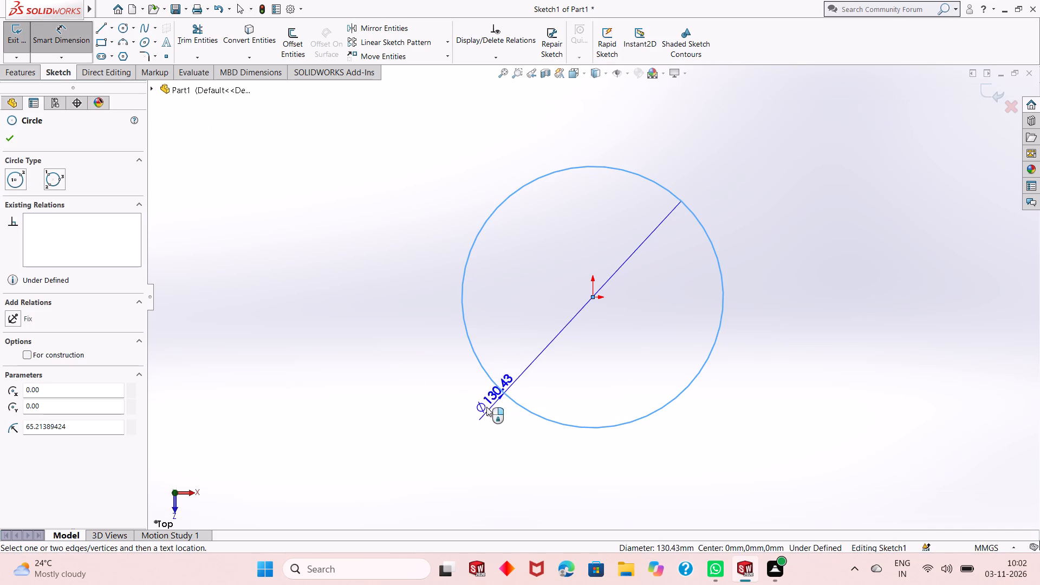
click(387, 447)
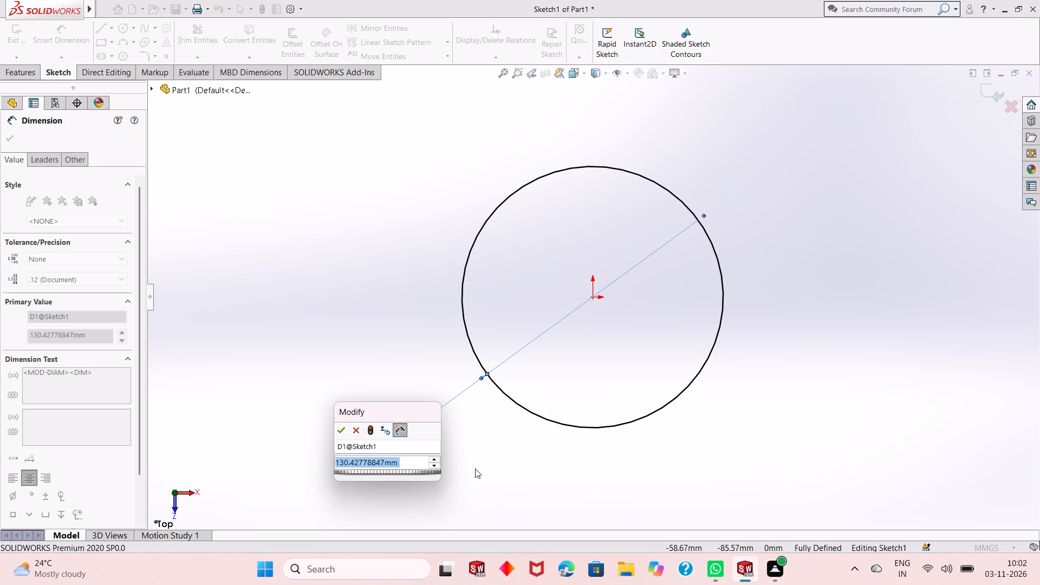
text(80)
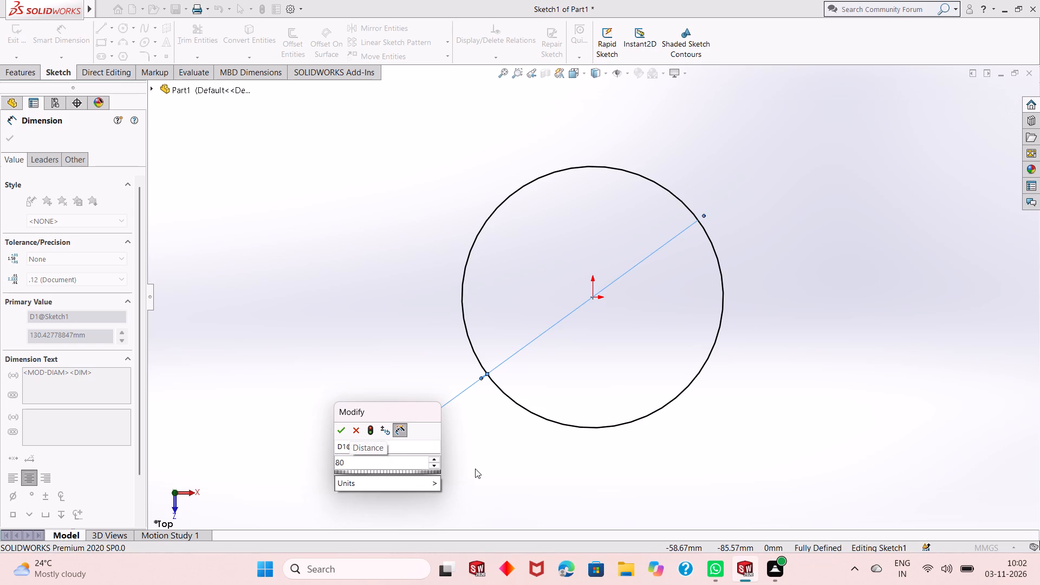
key(Return)
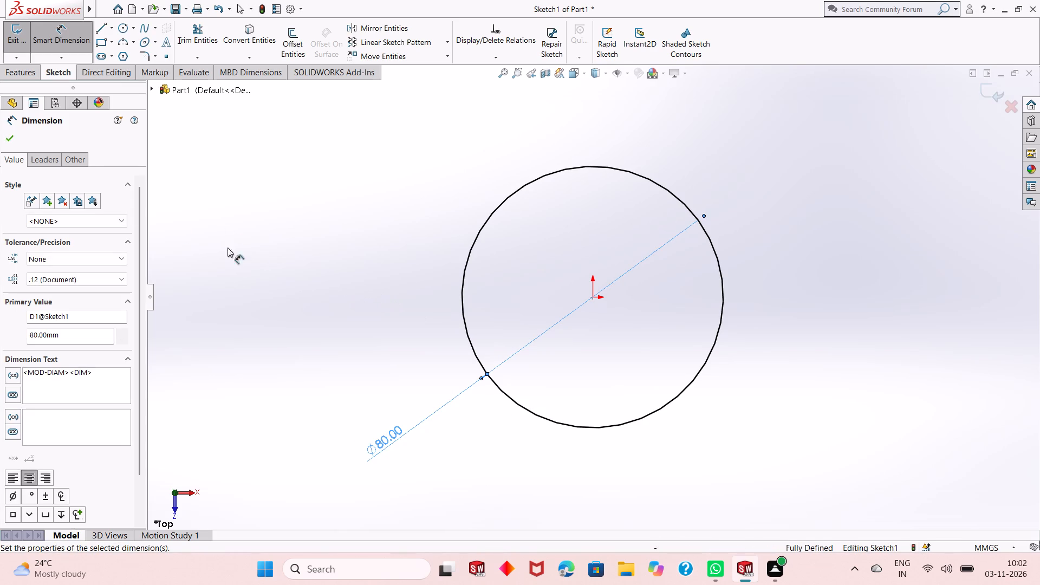
click(11, 137)
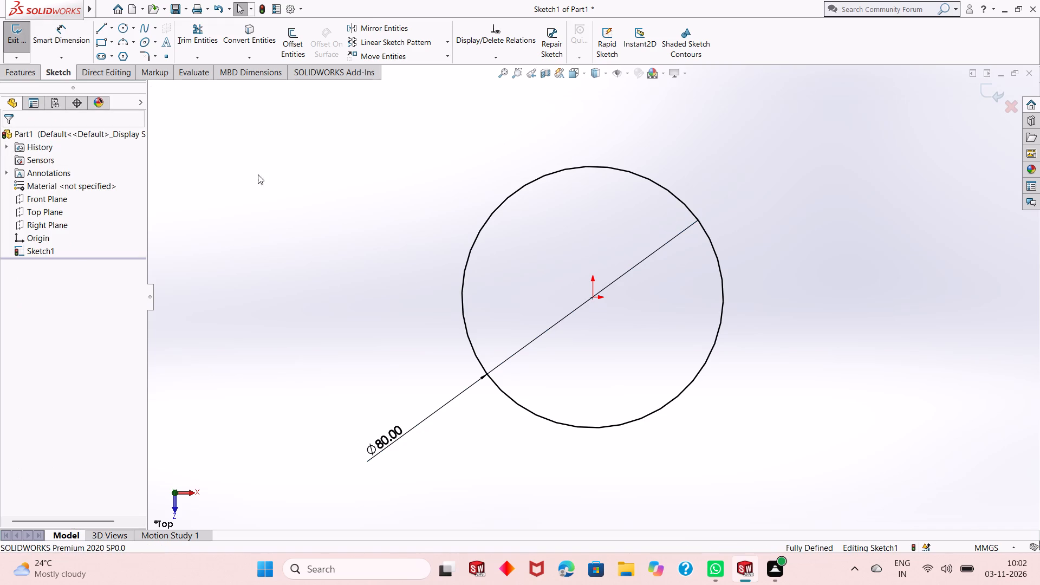
Extrude the 80 mm circle as a blind boss with a depth of 11 mm.
click(38, 76)
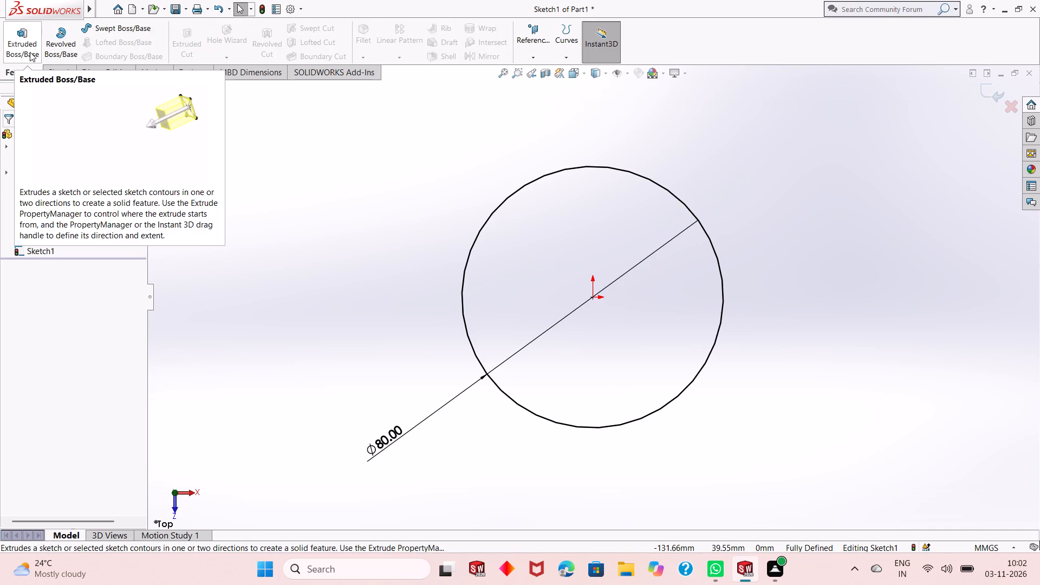
click(30, 52)
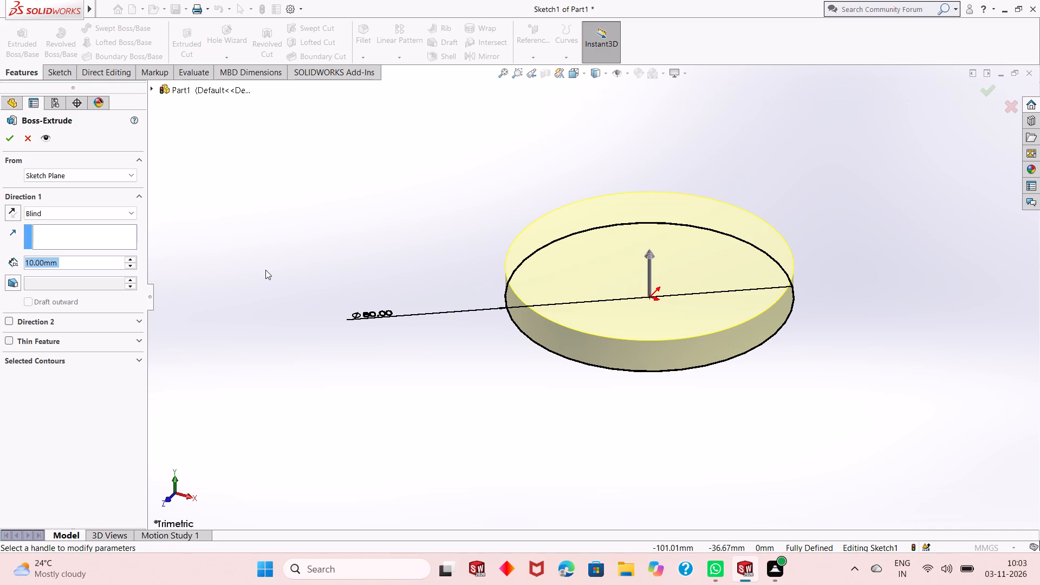
text(11)
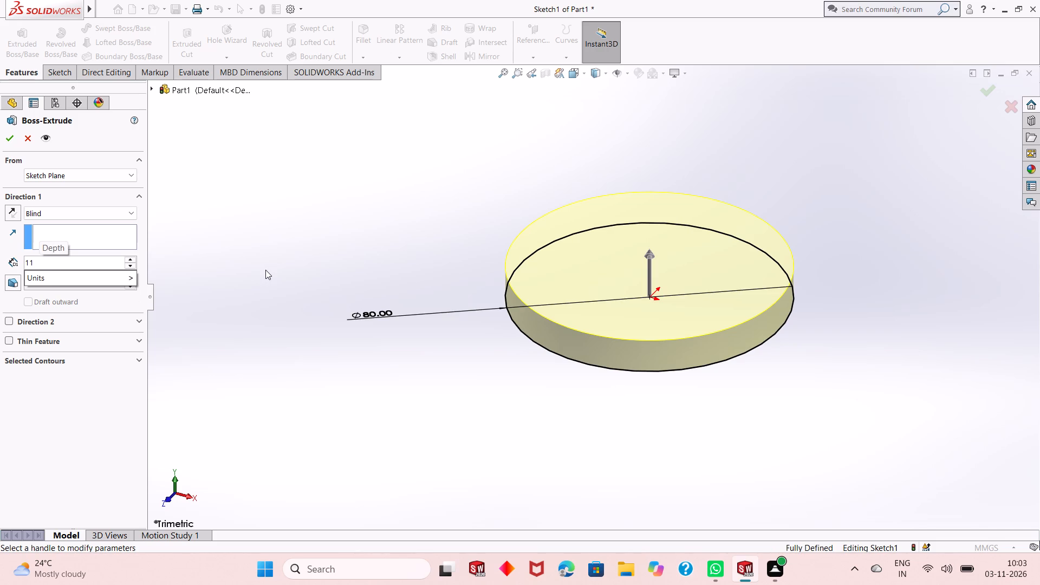
key(Return)
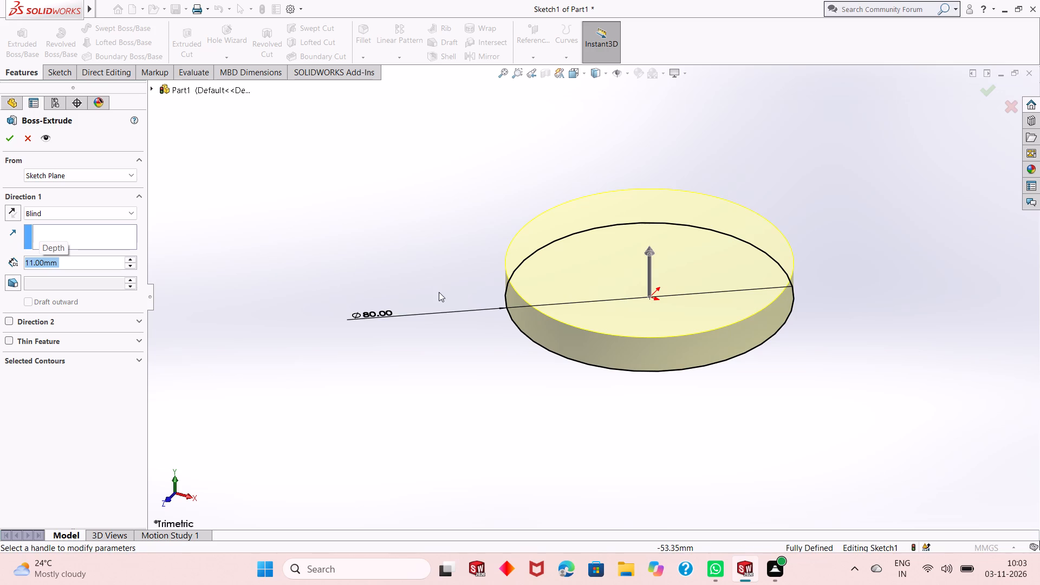
click(12, 135)
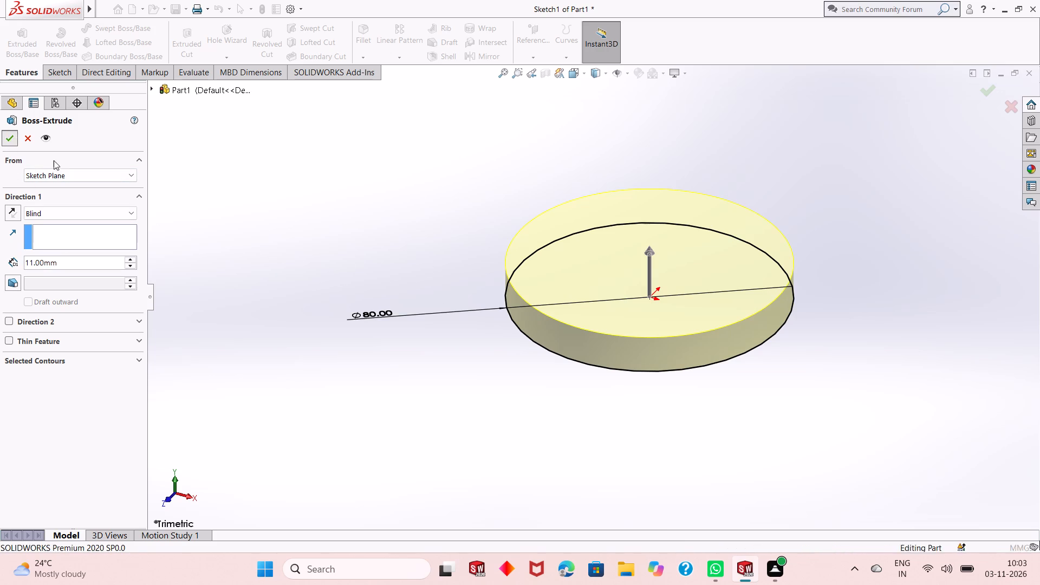
click(746, 196)
Start a sketch on the disc's top face and draw a circle of about 19 mm radius centred on the origin.
scroll(692, 255, up, 2)
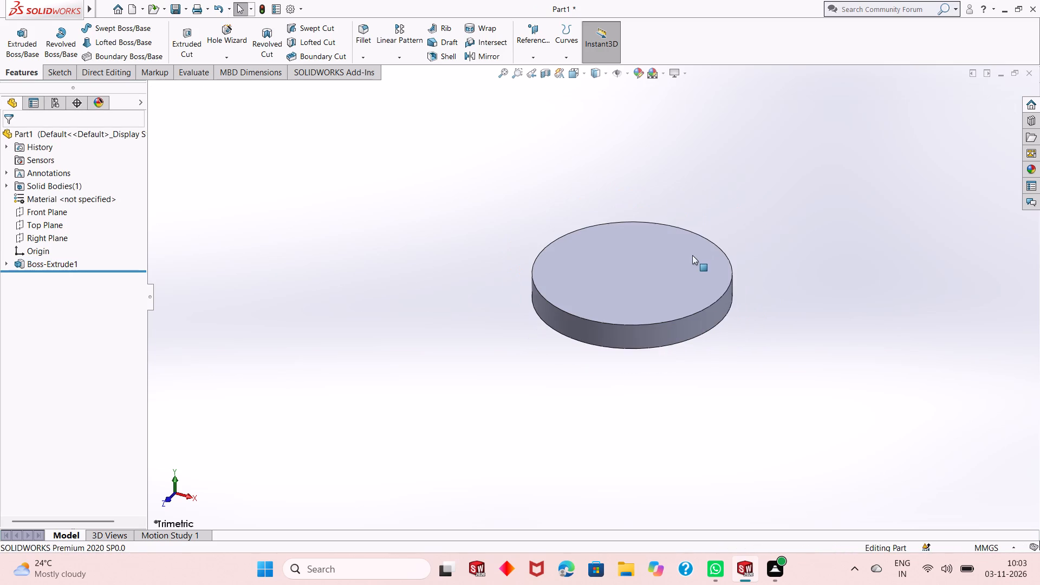
scroll(627, 267, down, 3)
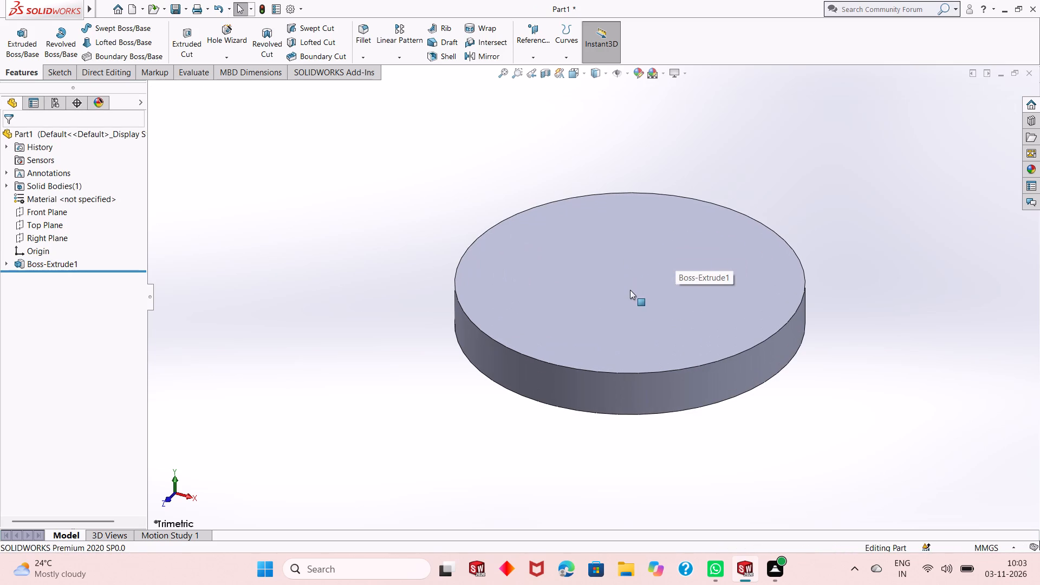
scroll(630, 290, down, 1)
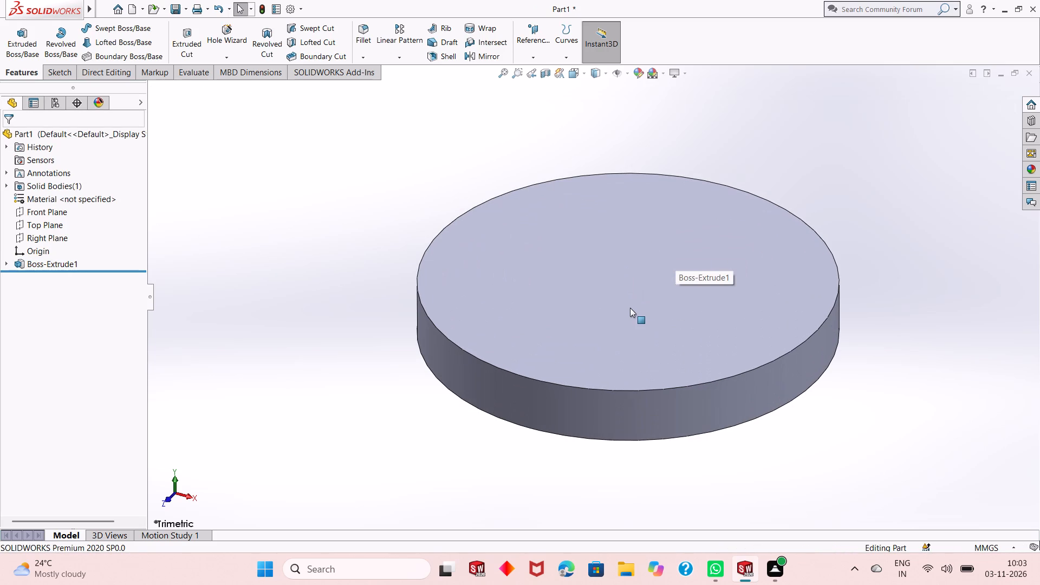
click(659, 282)
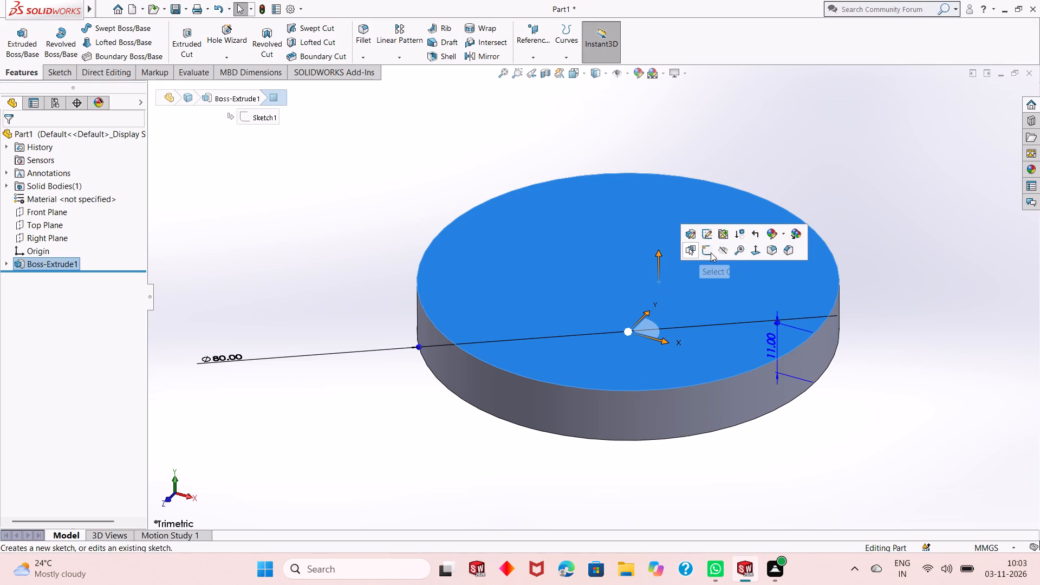
click(711, 252)
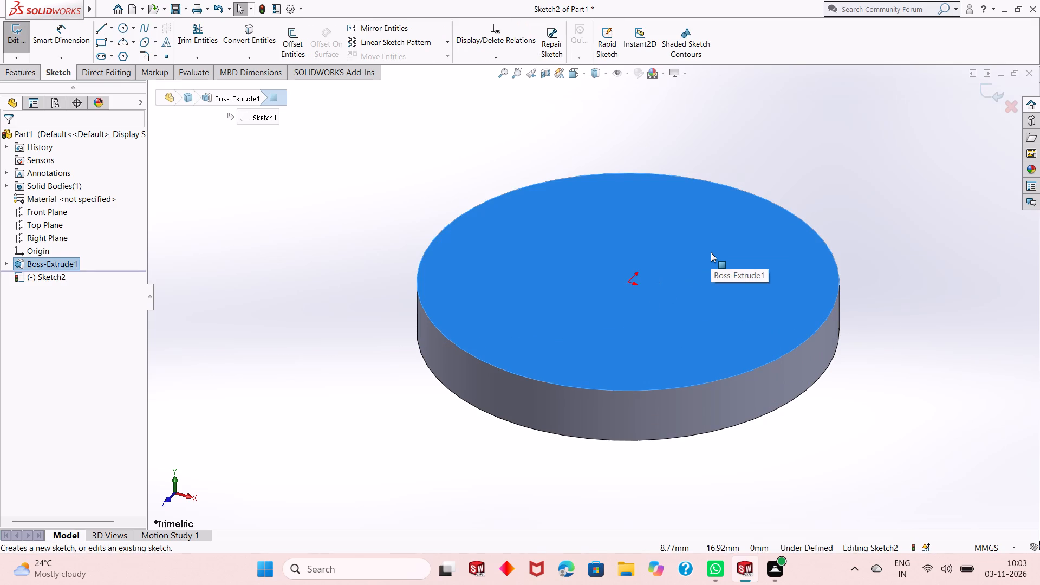
key(ctrl+8)
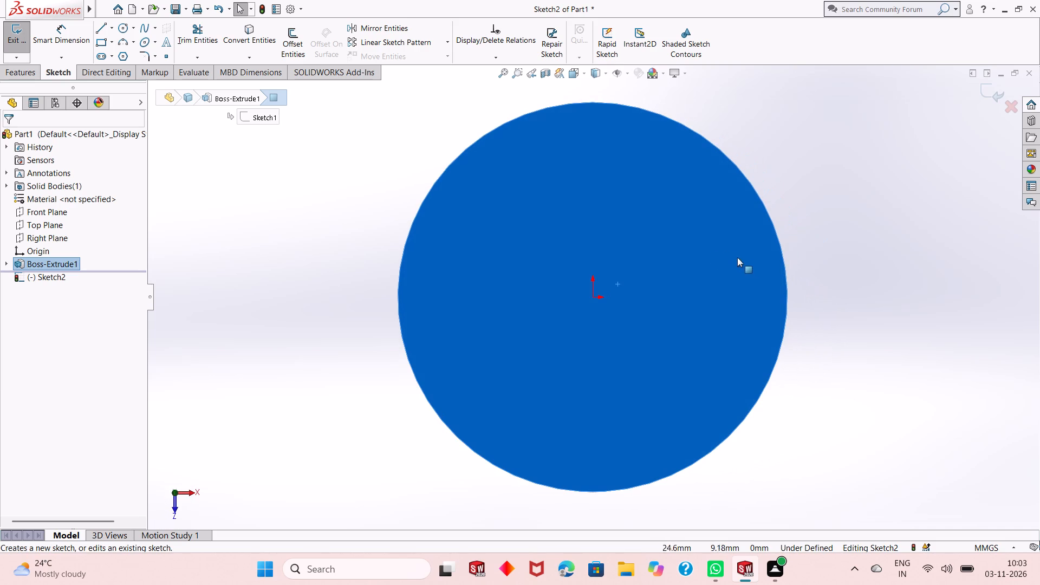
click(865, 210)
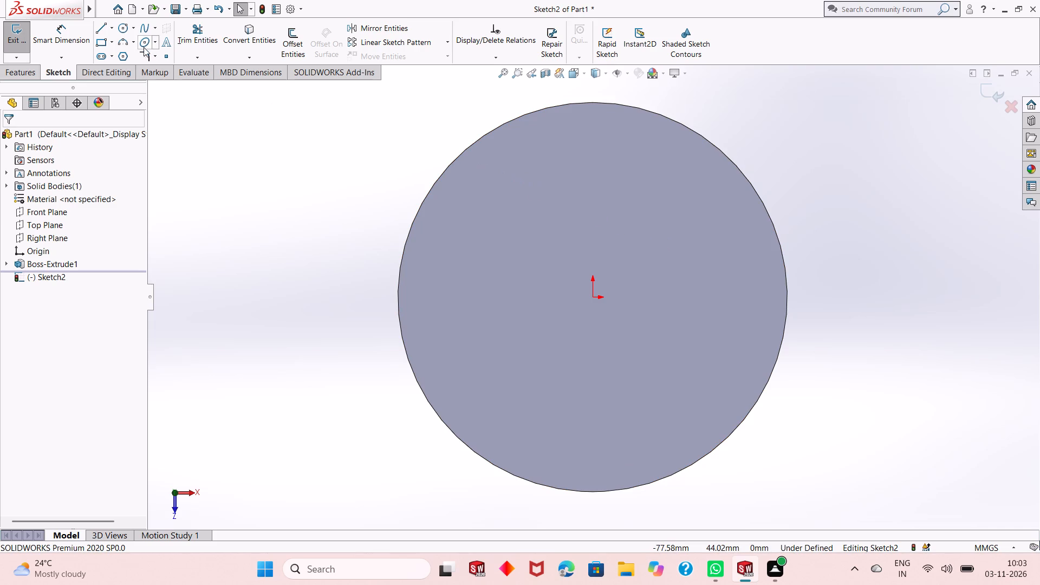
click(121, 27)
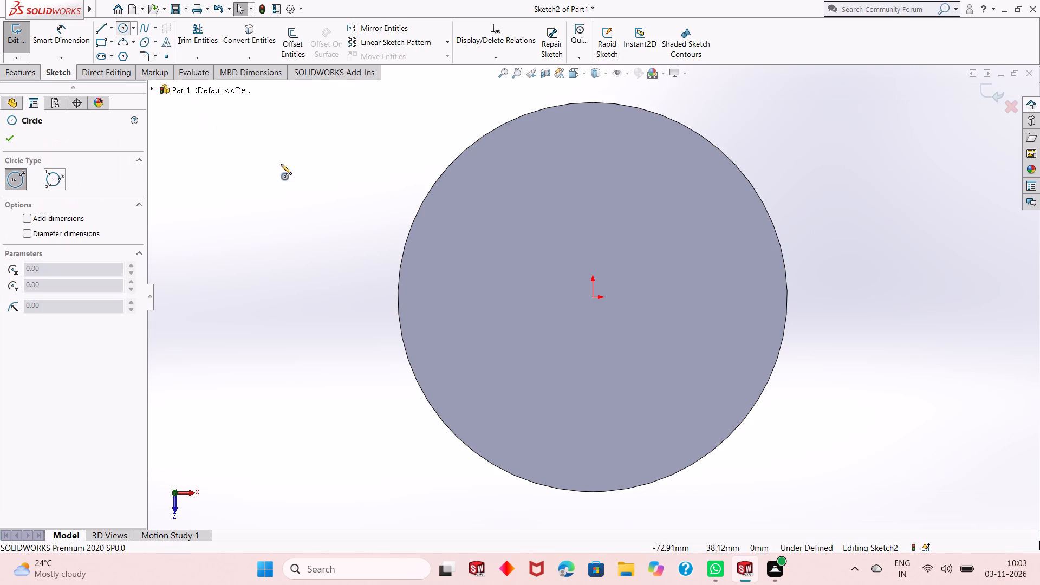
click(594, 297)
click(612, 388)
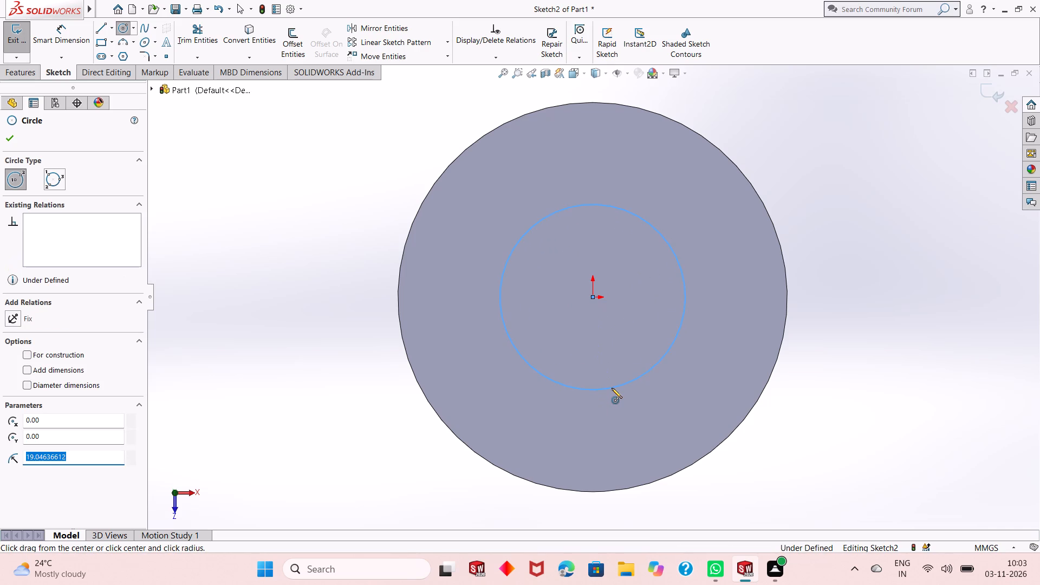
right_click(833, 176)
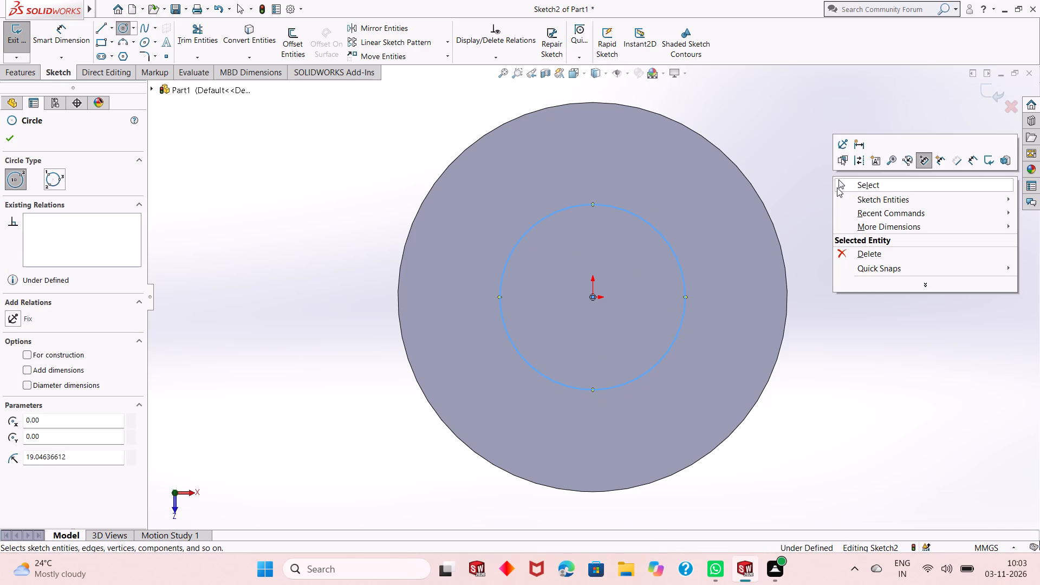
click(837, 188)
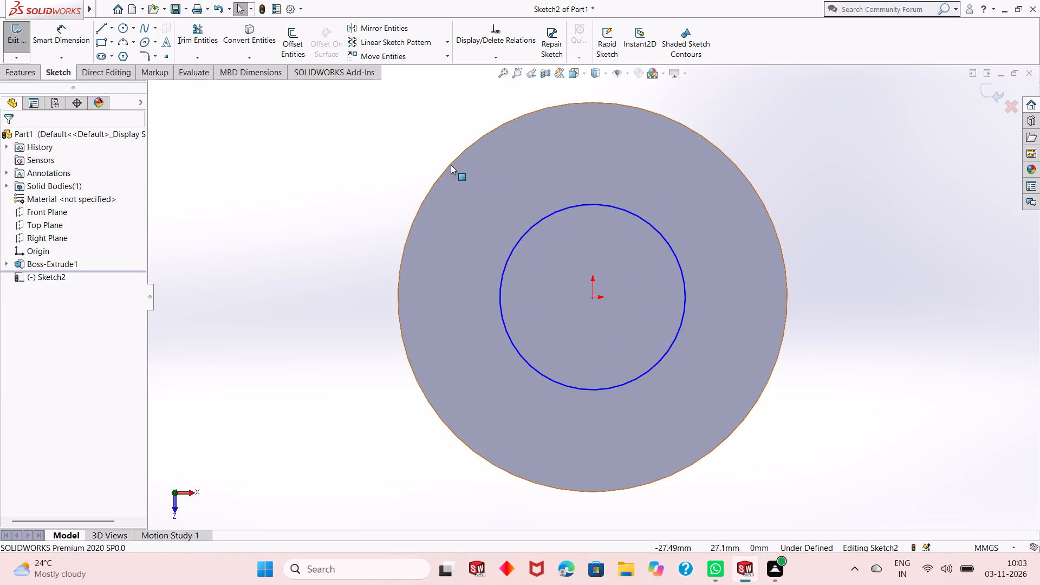
Dimension the diameter of the circle on the disc's top face as 40 mm.
click(63, 34)
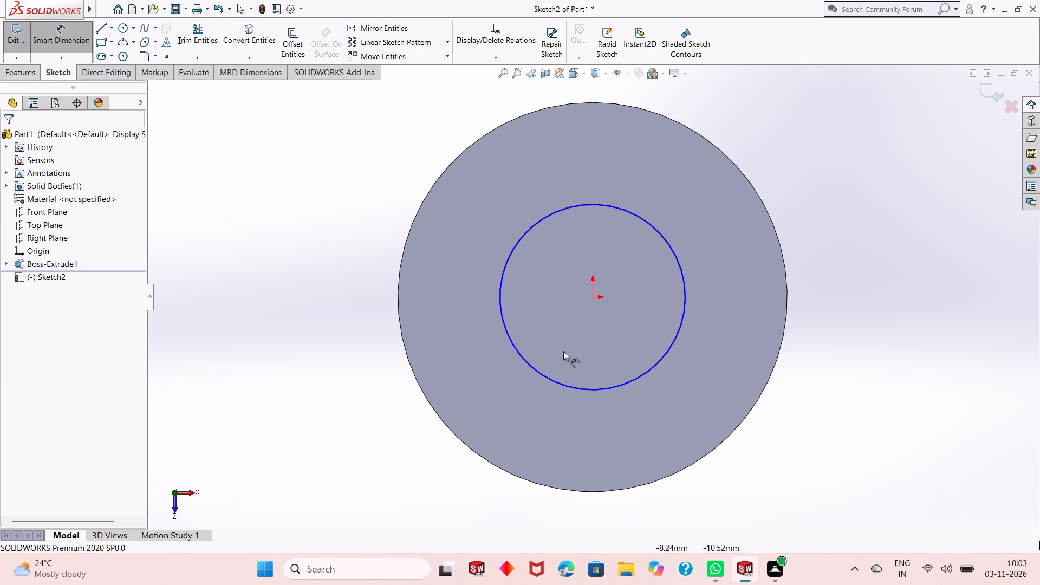
click(645, 378)
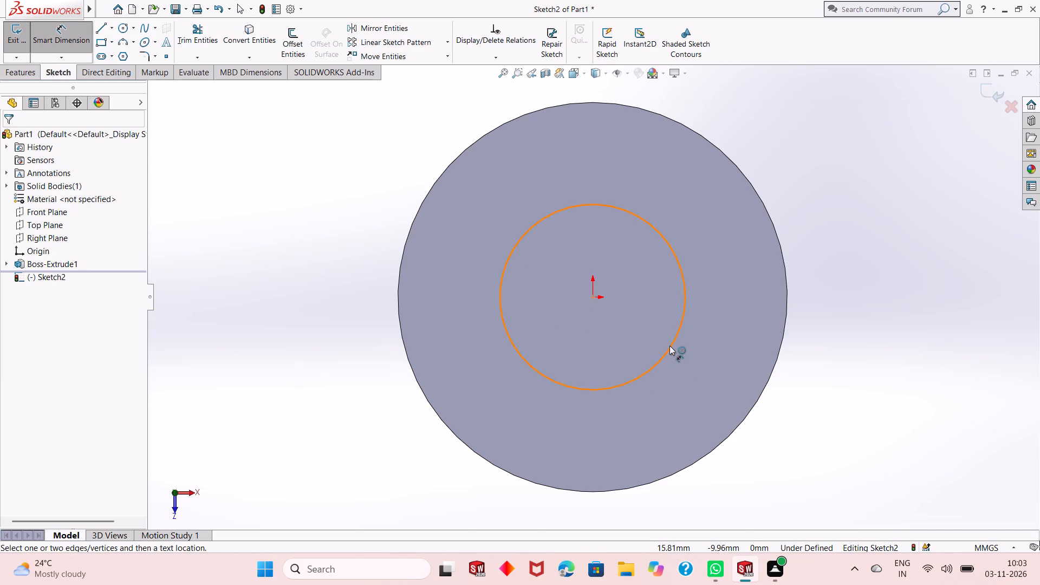
click(669, 346)
click(789, 466)
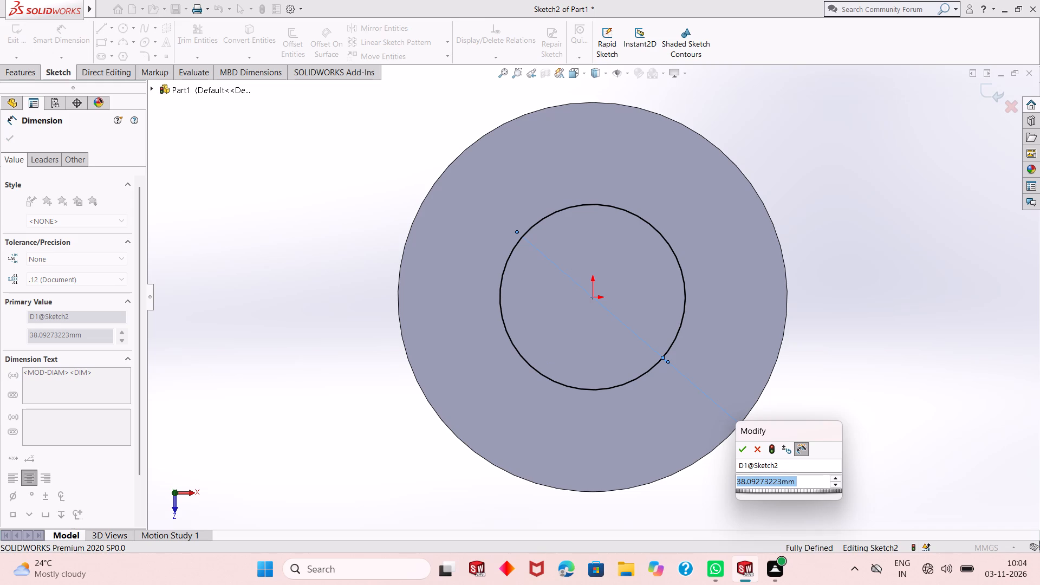
text(40)
key(Return)
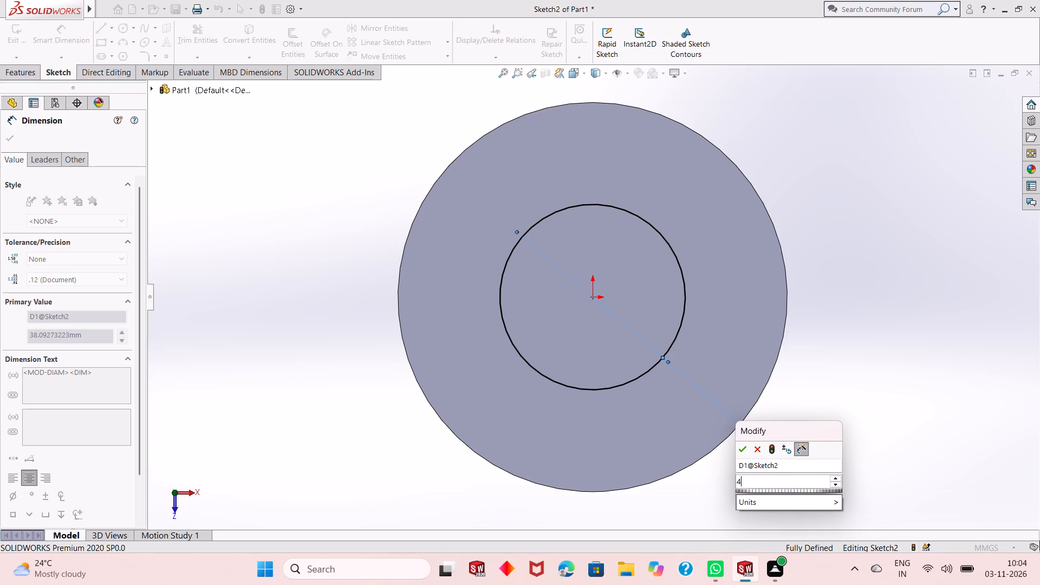
right_click(820, 314)
click(834, 349)
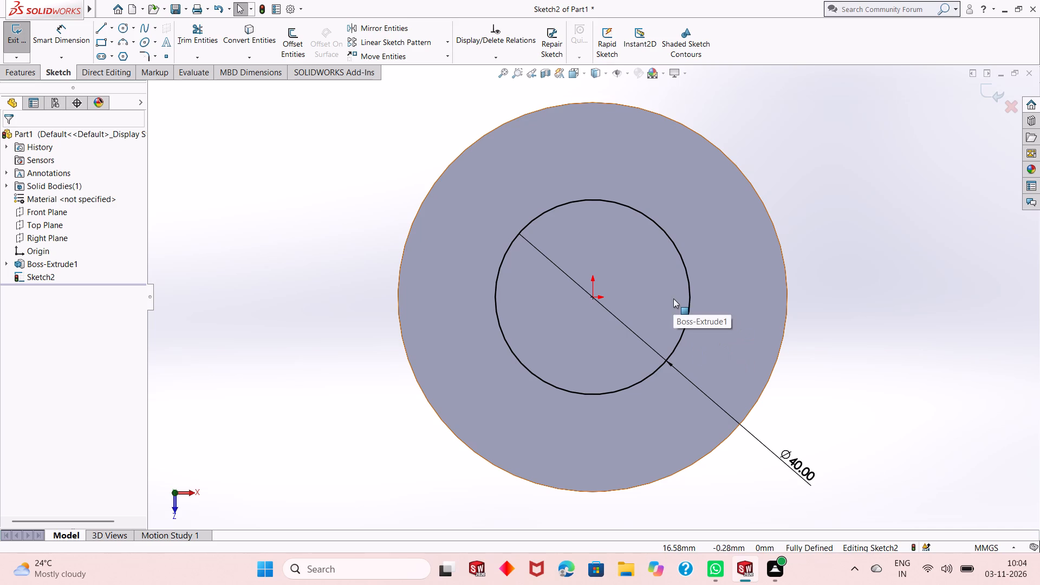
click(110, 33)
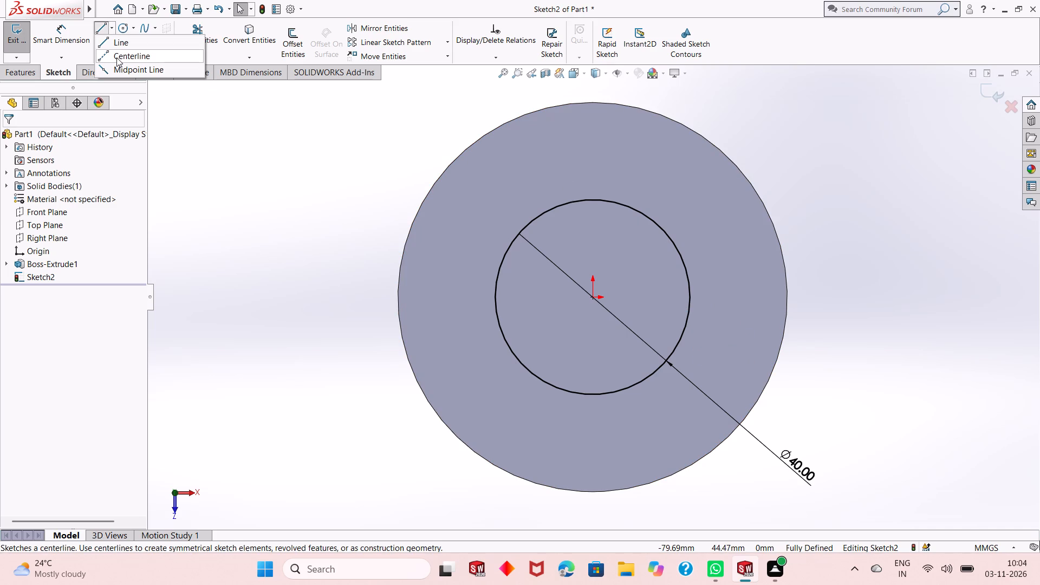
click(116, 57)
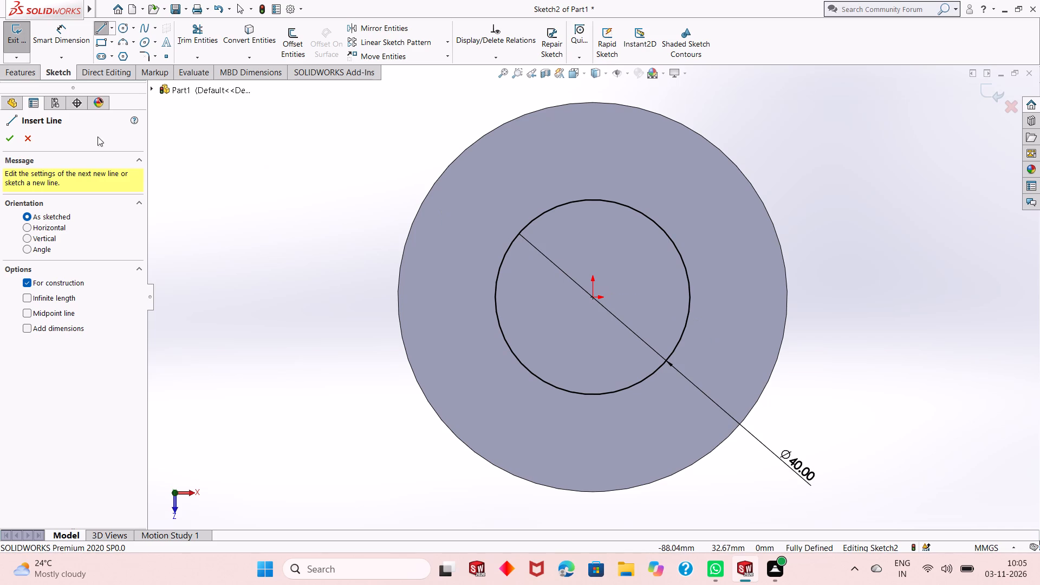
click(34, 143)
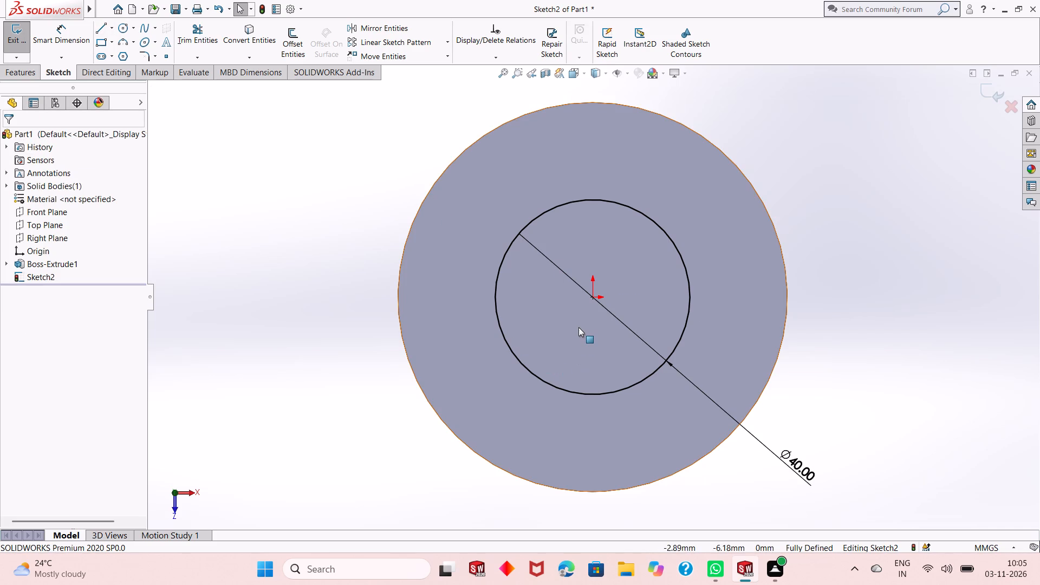
Draw a circle of about 30.5 mm radius centred on the origin, between the 40 mm circle and the disc's outer edge.
scroll(578, 327, down, 2)
scroll(578, 326, up, 1)
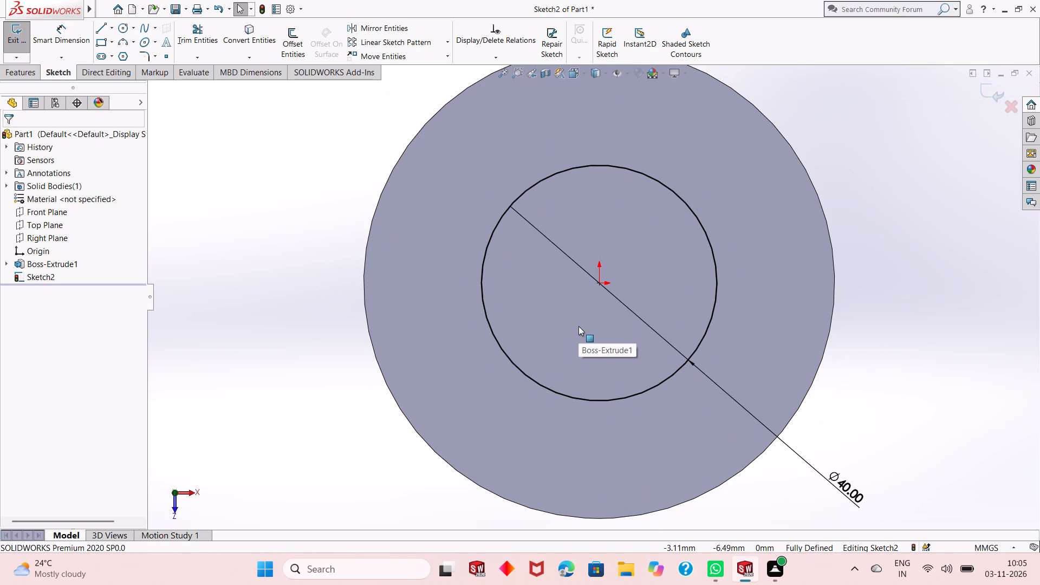
click(120, 25)
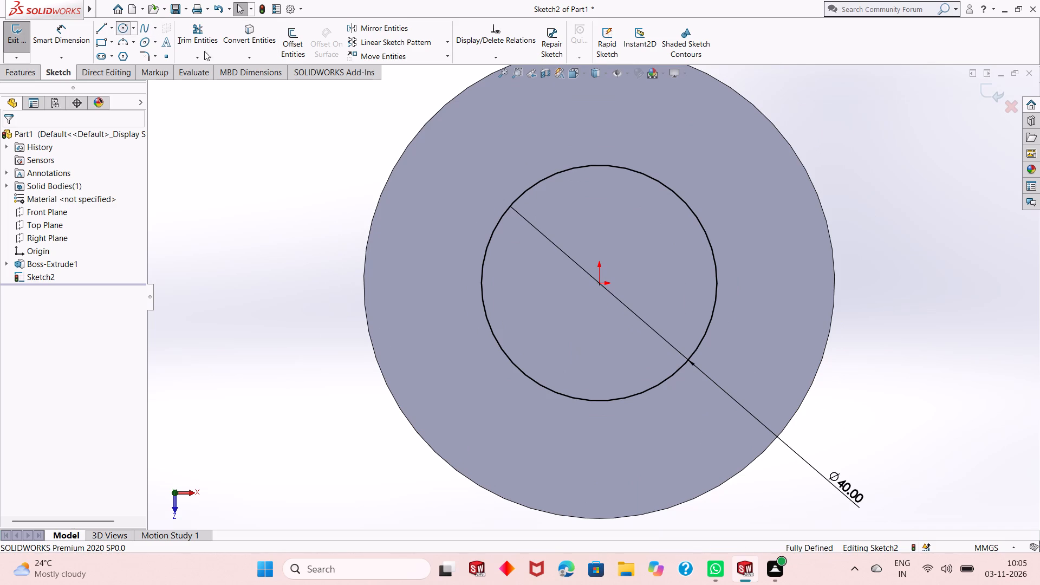
click(598, 282)
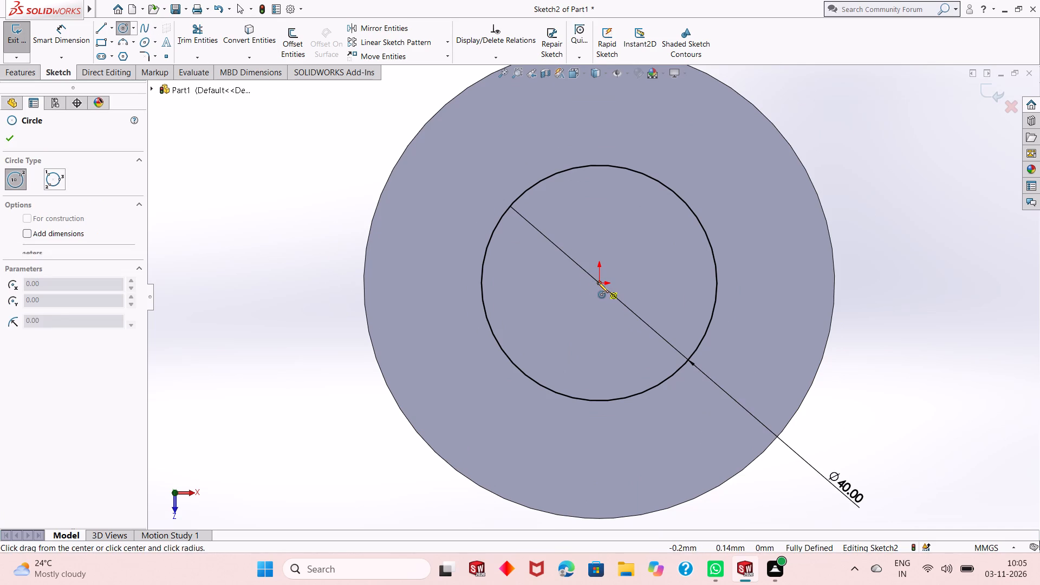
click(610, 462)
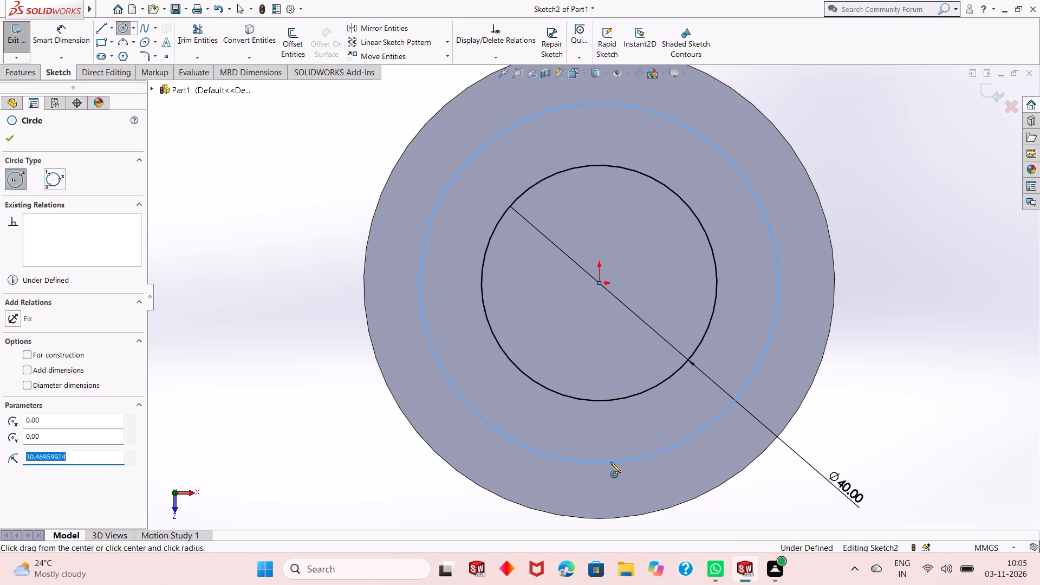
right_click(896, 227)
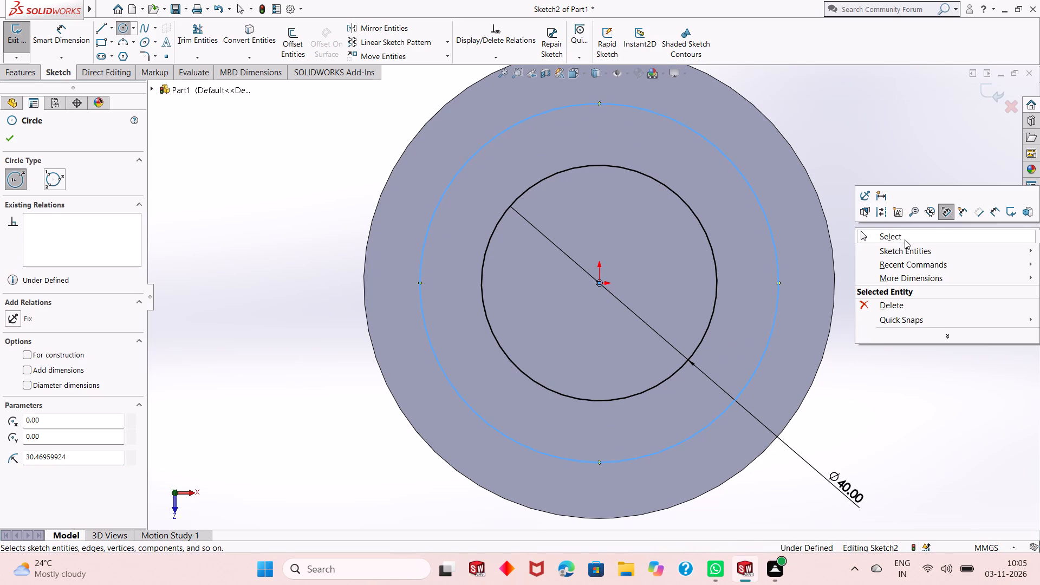
click(905, 239)
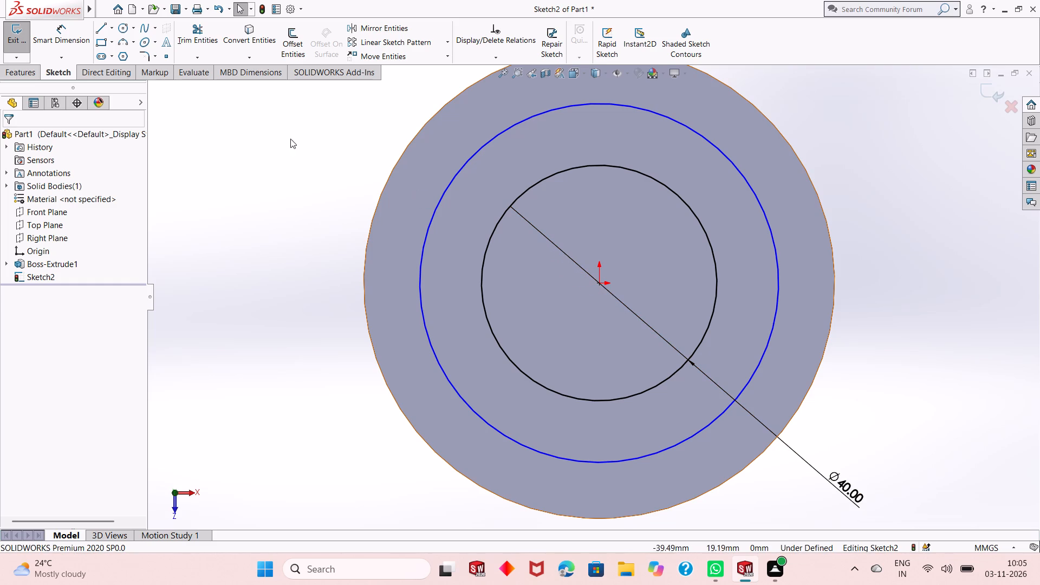
Dimension the new middle circle's diameter as 62 mm.
click(73, 42)
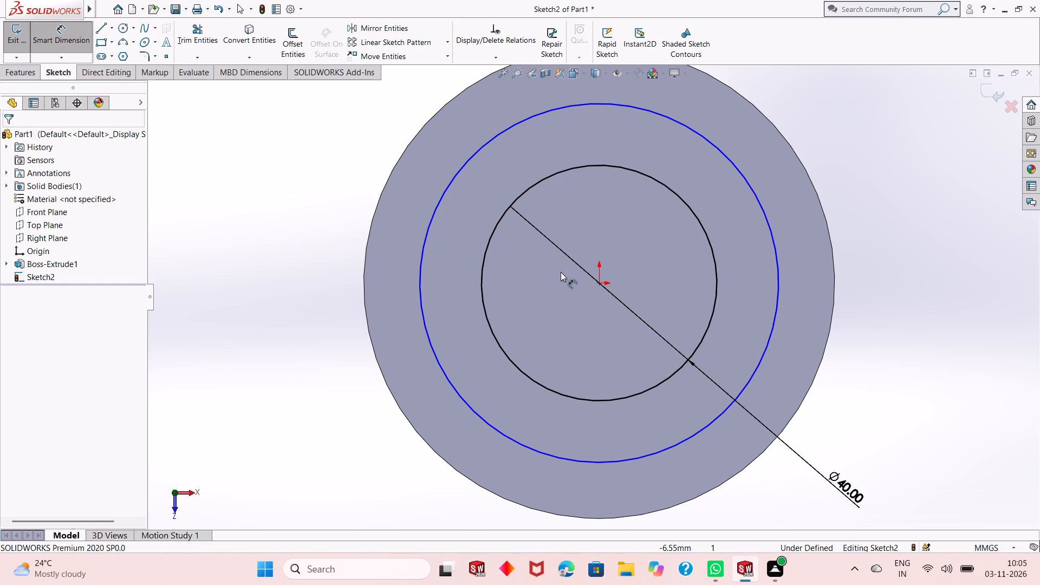
click(730, 409)
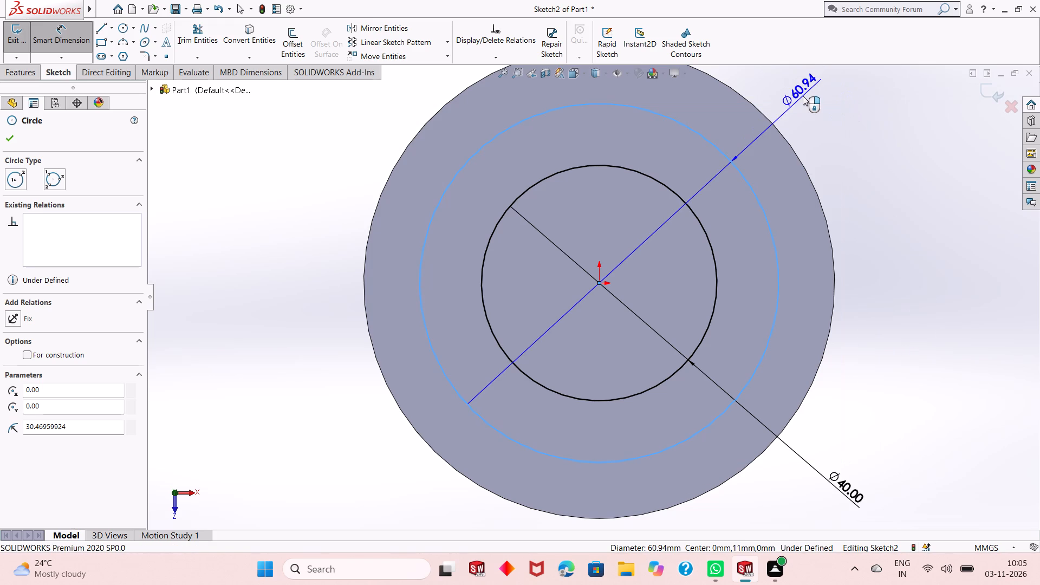
click(803, 96)
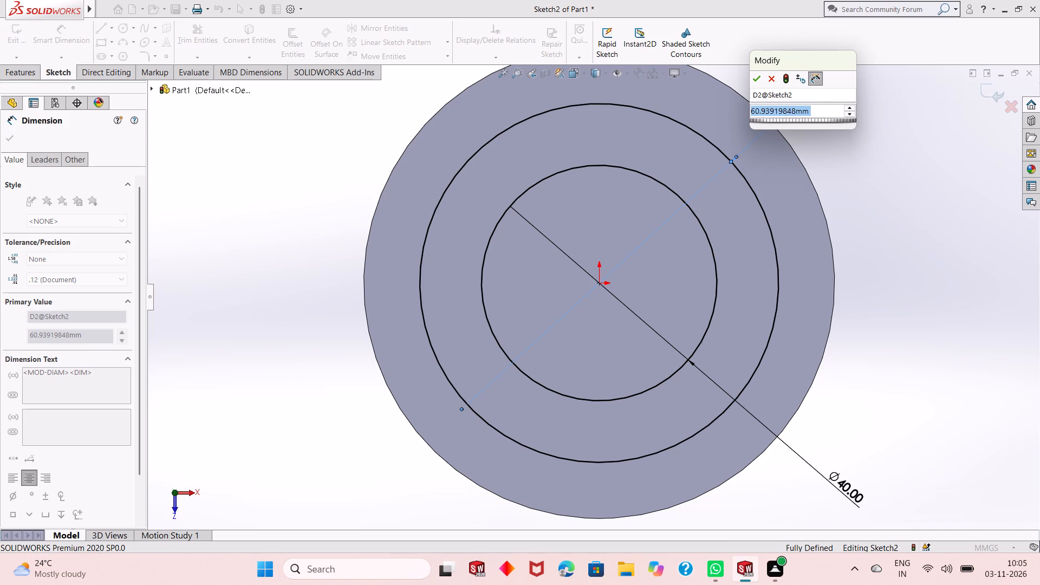
text(62)
key(Return)
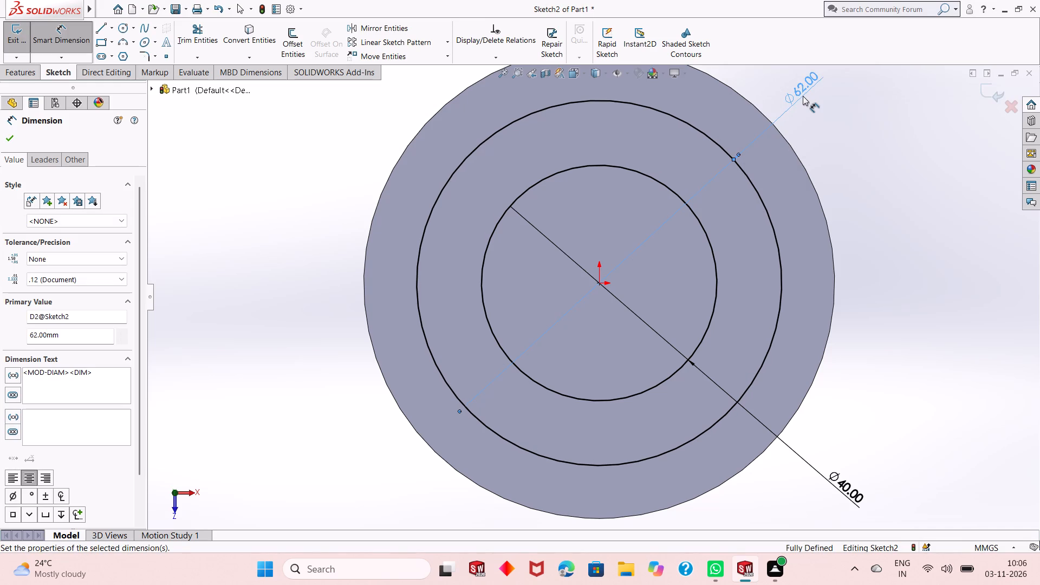
right_click(882, 153)
click(891, 187)
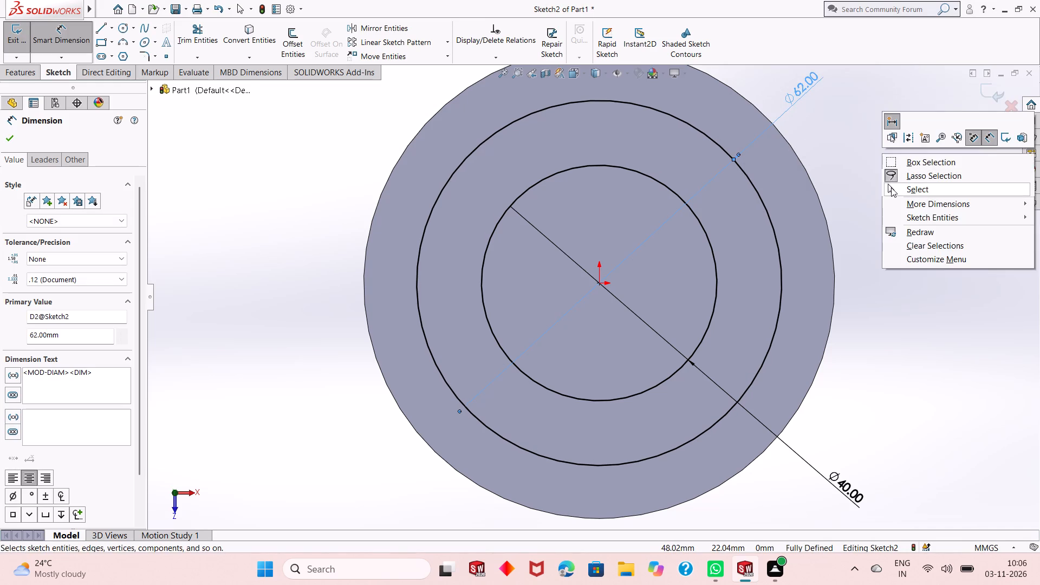
Convert the 62 mm circle to construction geometry.
click(770, 218)
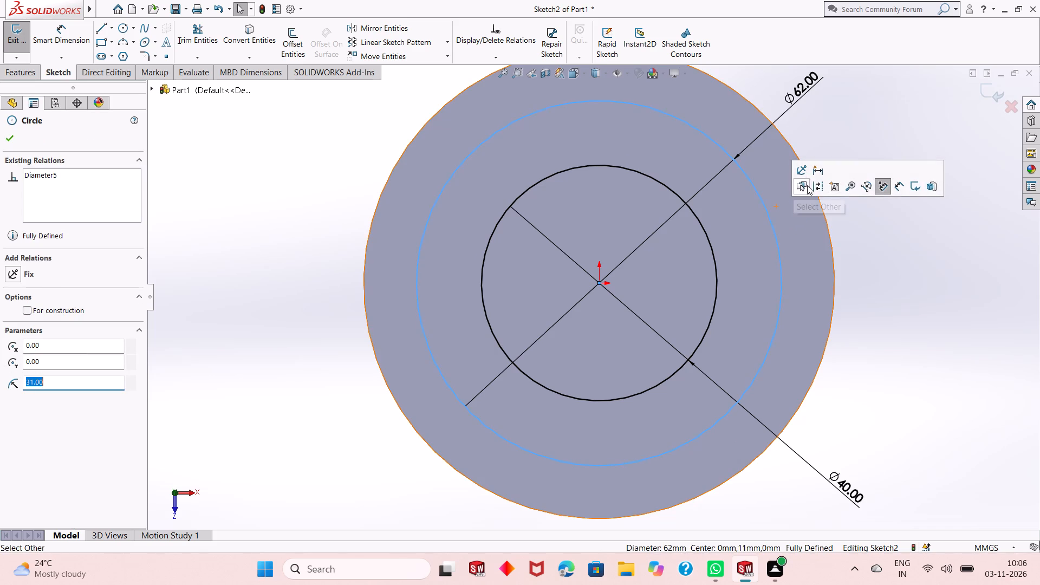
click(814, 184)
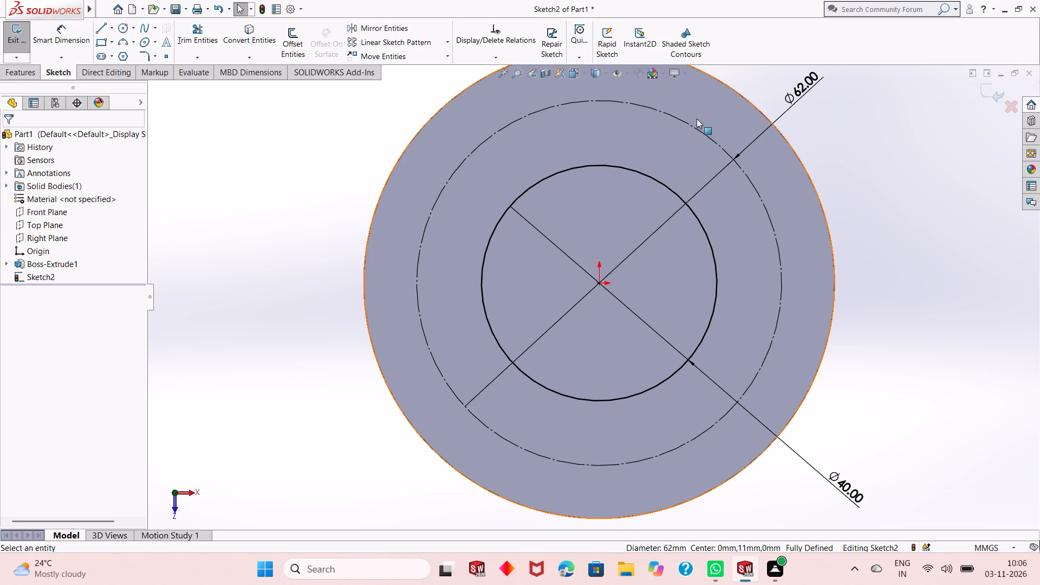
Draw a horizontal centerline about 32 mm long from the 62 mm circle's lowest point toward negative X, past the disc edge.
click(112, 29)
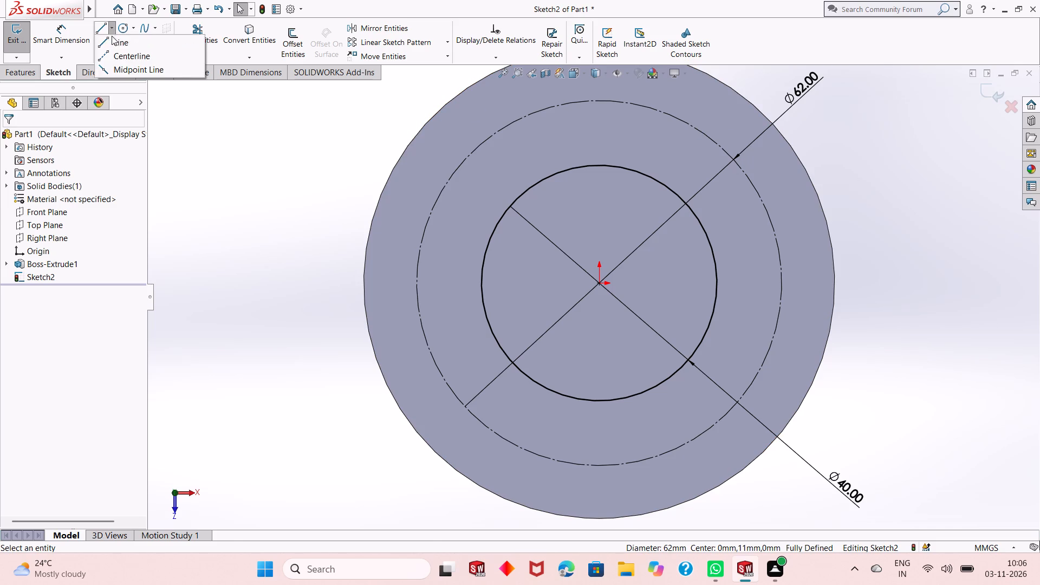
click(112, 53)
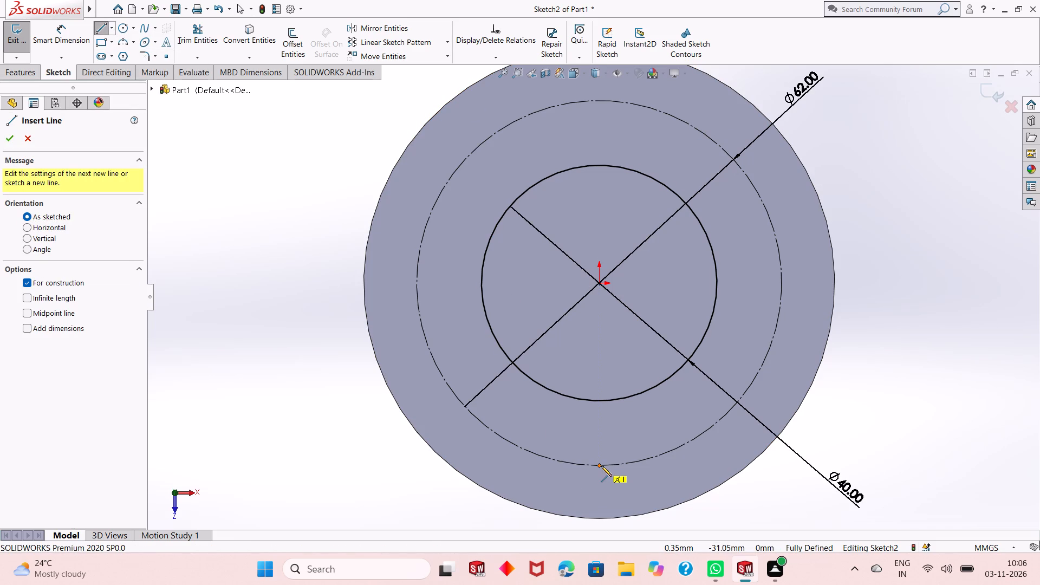
click(601, 466)
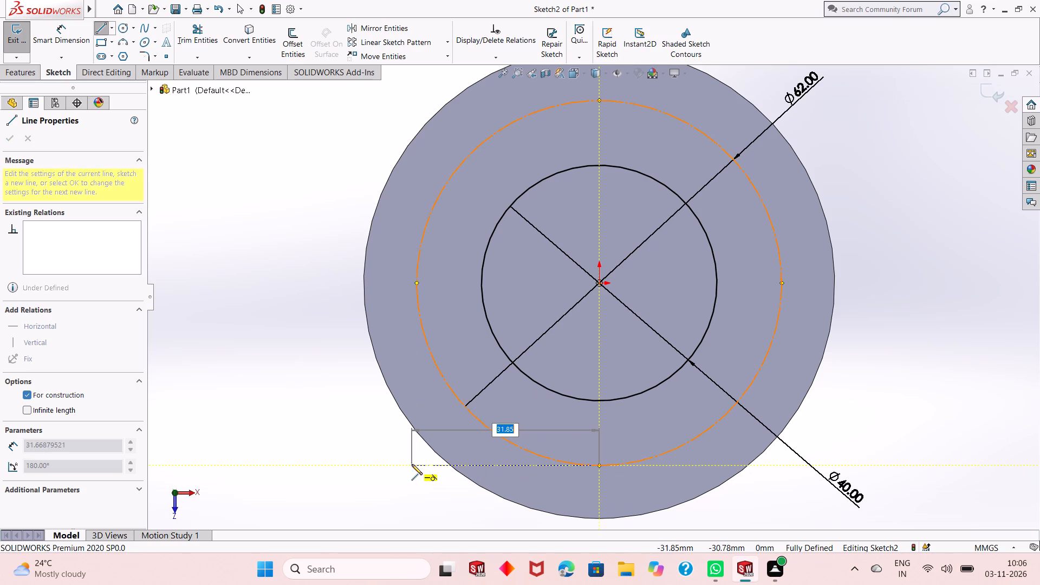
click(412, 464)
right_click(412, 464)
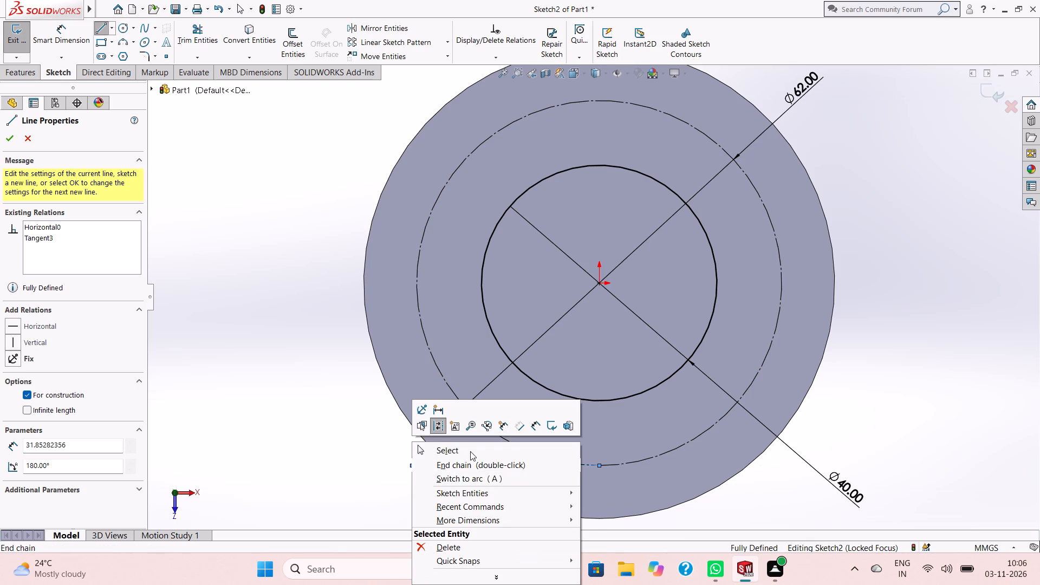
click(470, 451)
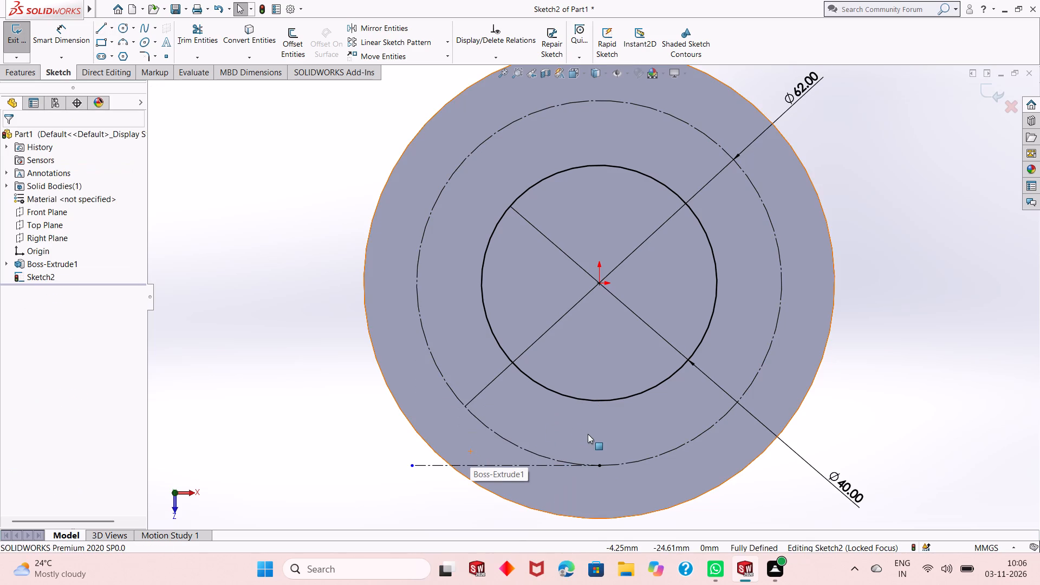
Start a non-construction line with the Line tool in the disc's top-face sketch.
click(97, 34)
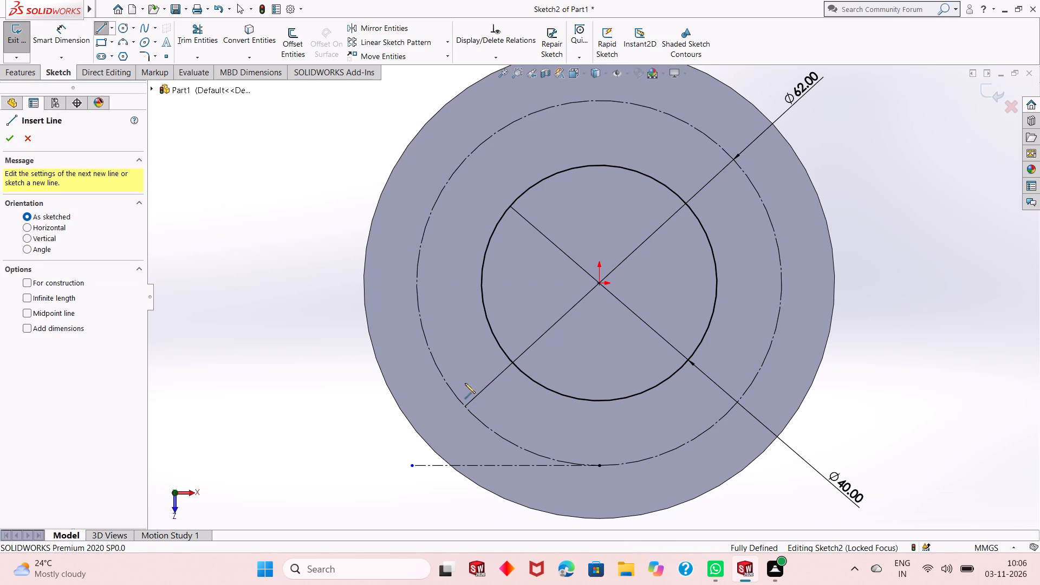
scroll(460, 423, up, 2)
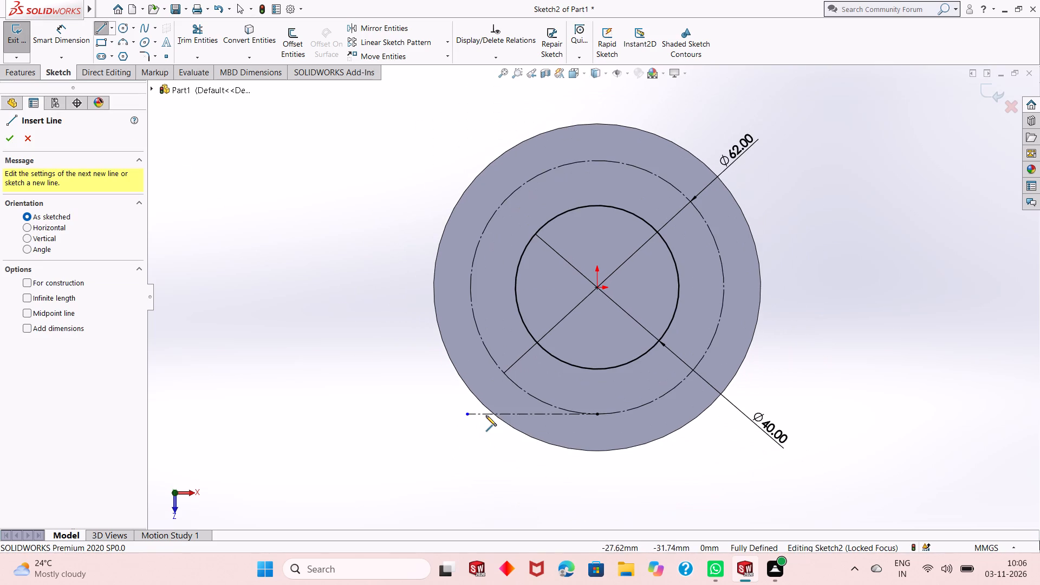
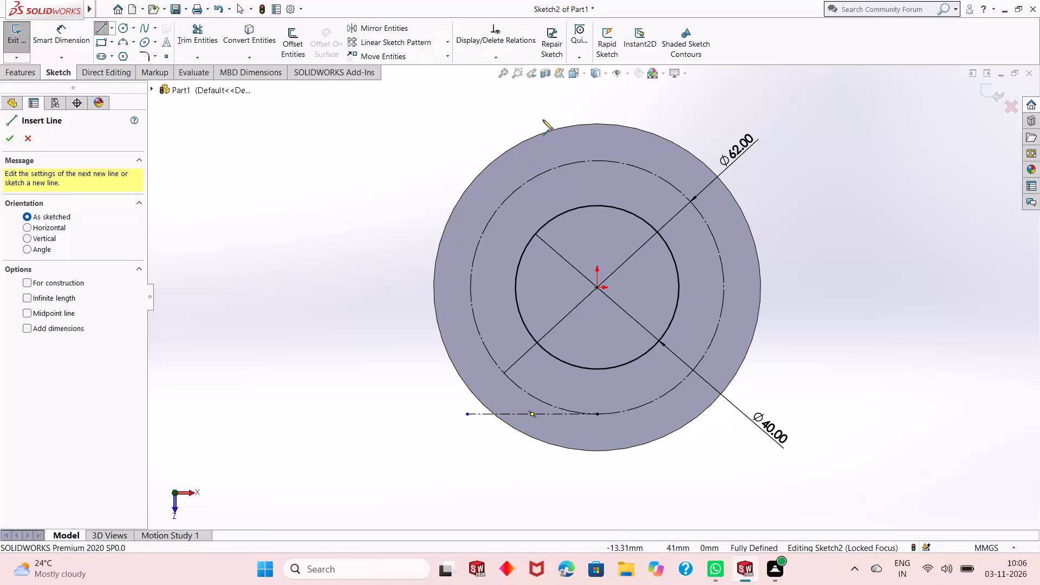
Draw a slanted line about 69 mm long across the disc's negative-X side, with both ends outside the disc edge.
click(550, 119)
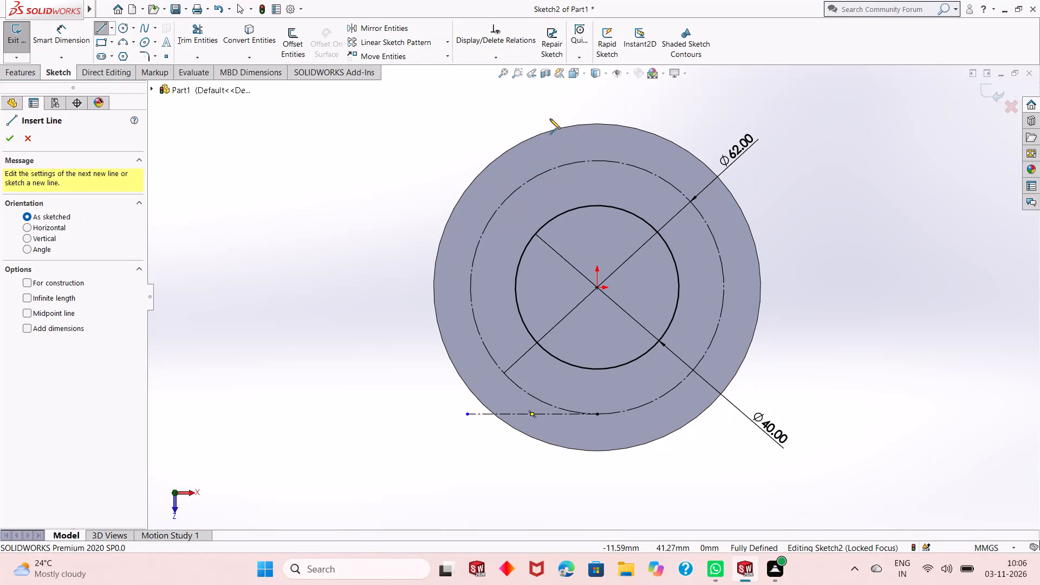
click(441, 380)
right_click(411, 223)
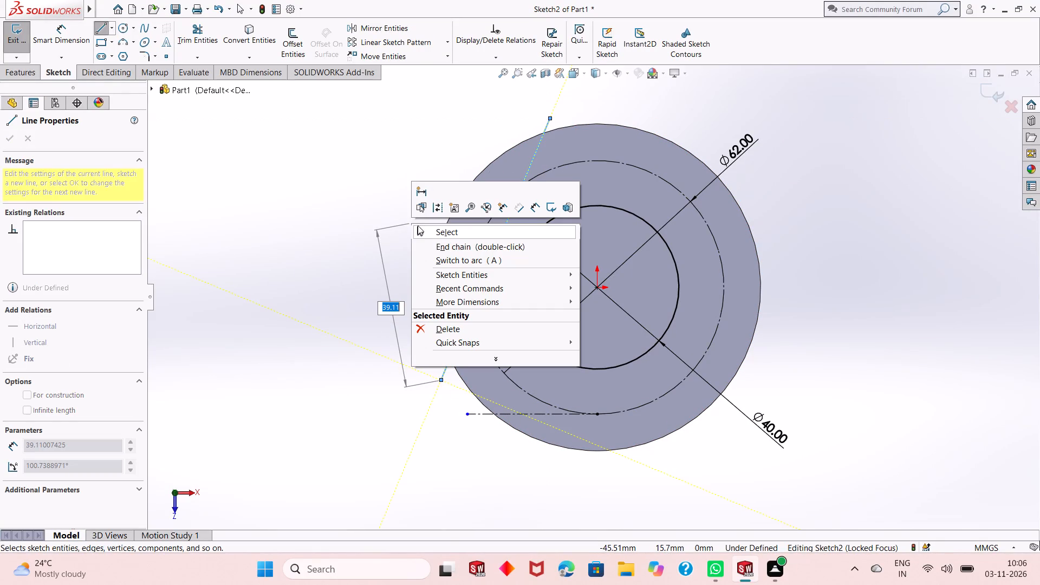
click(424, 227)
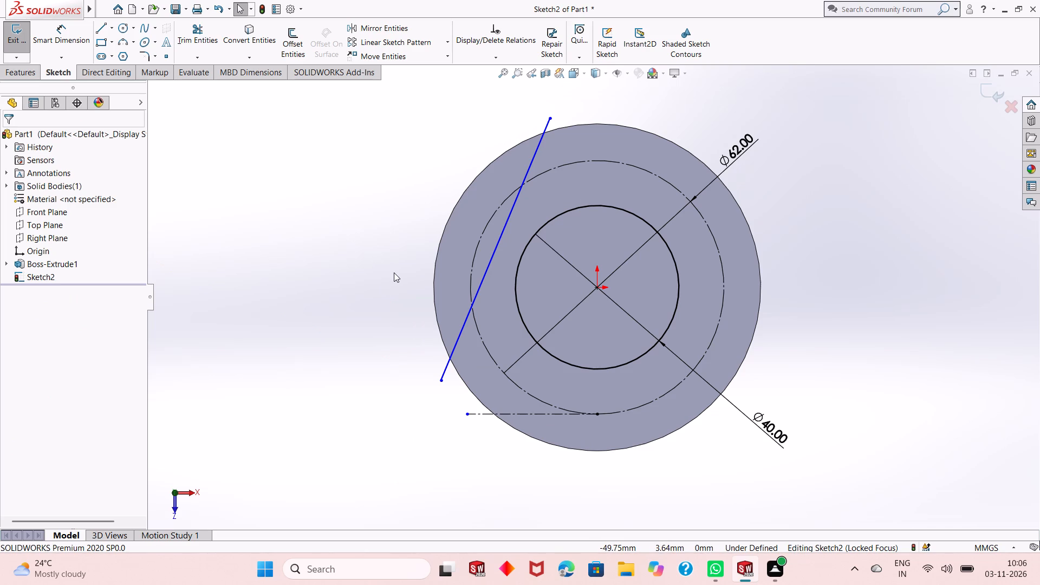
Dimension the angle between the slanted line and the horizontal centerline as 60°.
click(79, 41)
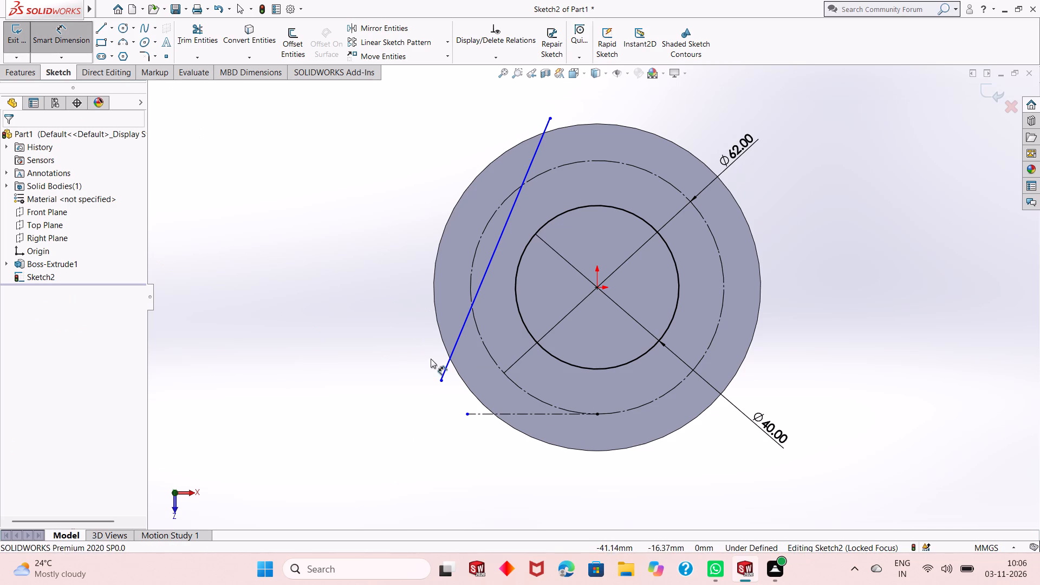
click(455, 347)
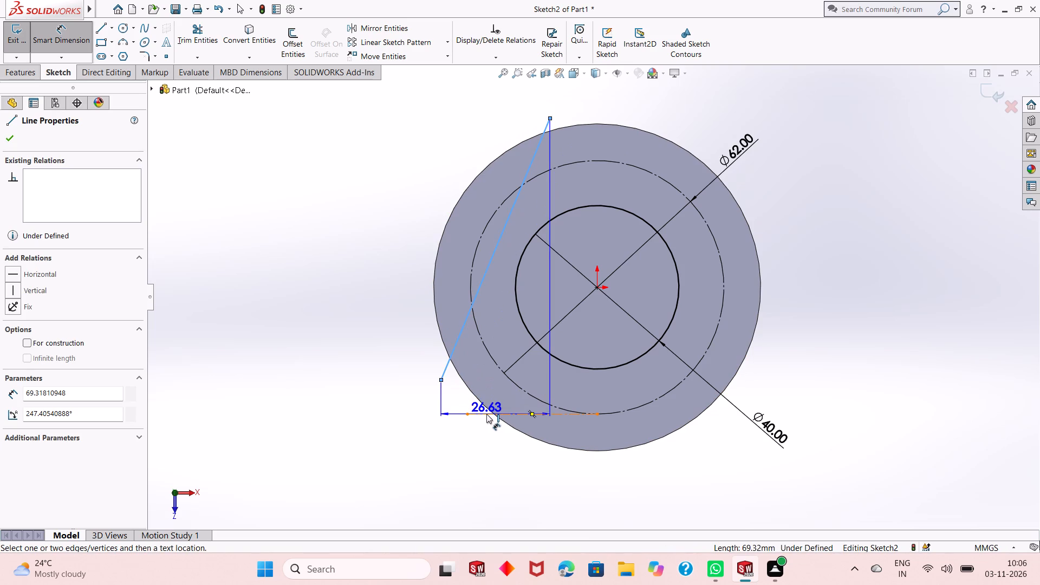
click(486, 414)
click(483, 379)
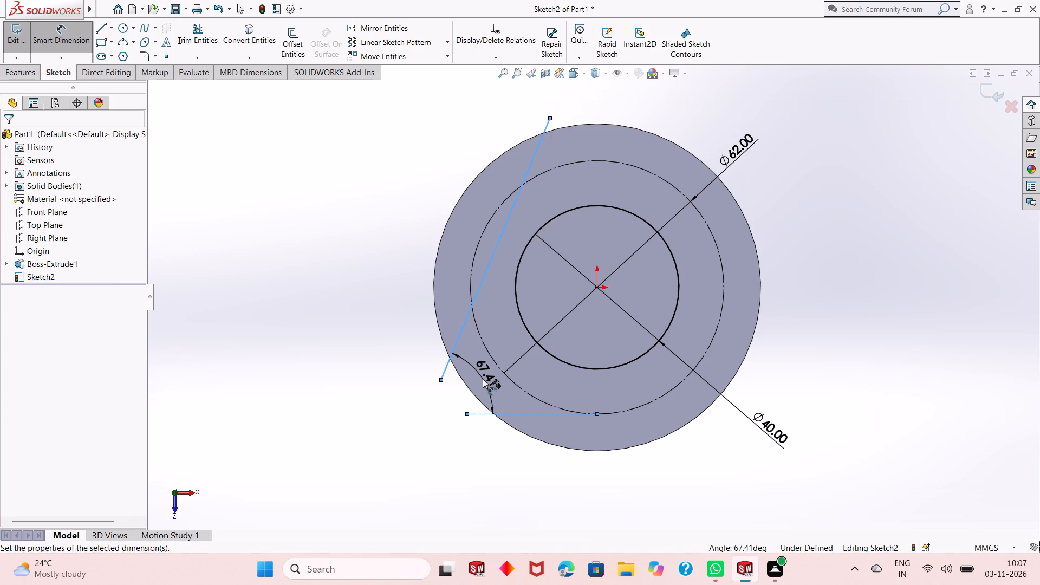
text(60)
key(Return)
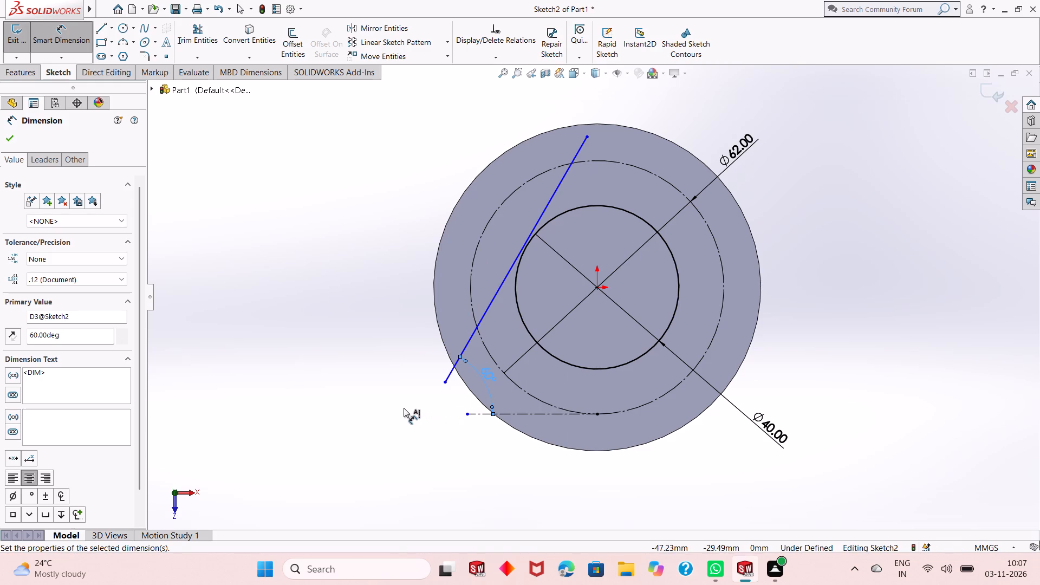
scroll(587, 291, down, 3)
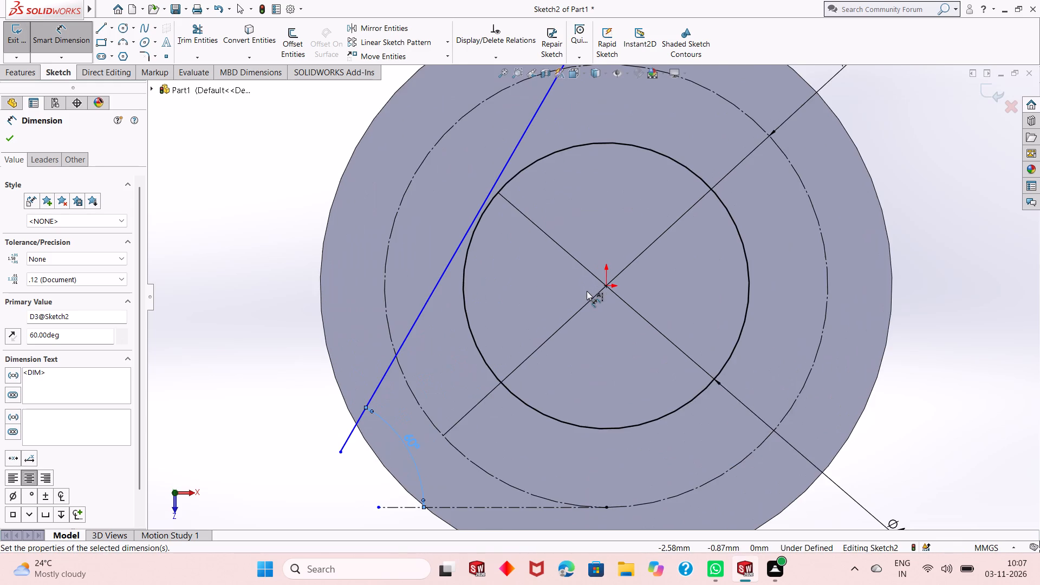
scroll(587, 291, down, 2)
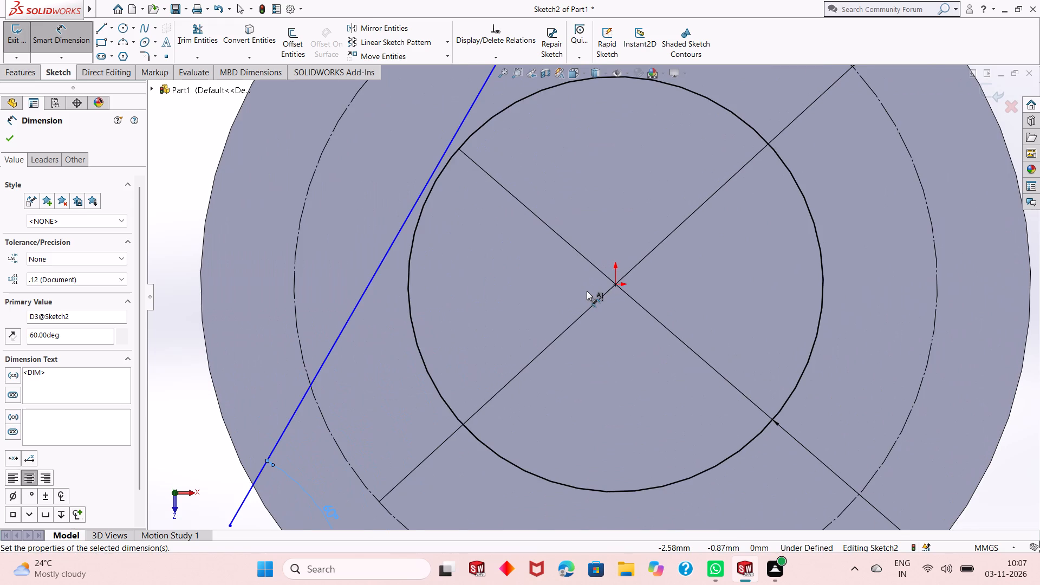
scroll(587, 291, up, 6)
scroll(597, 189, down, 1)
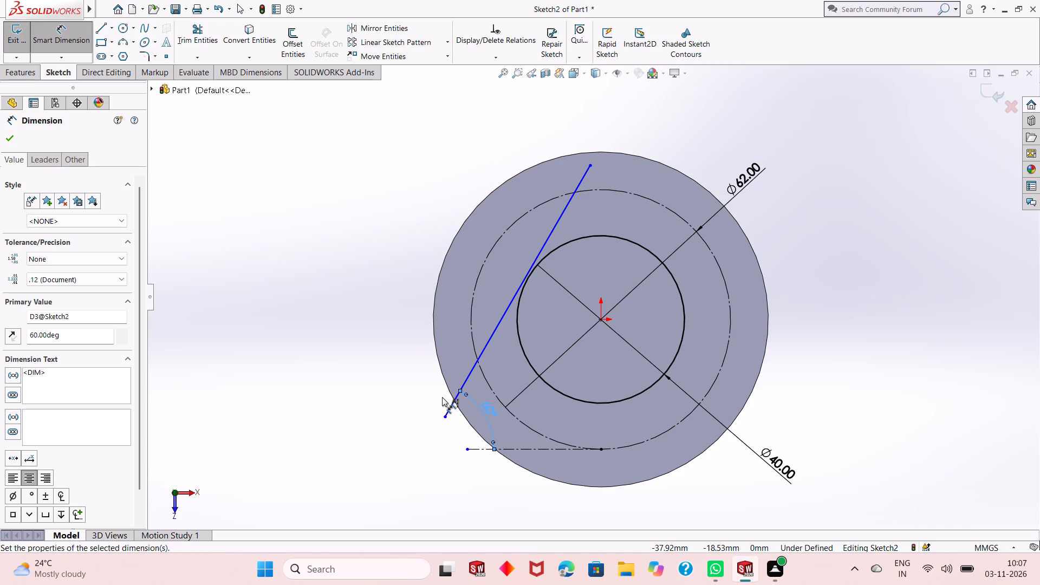
right_click(803, 245)
click(821, 278)
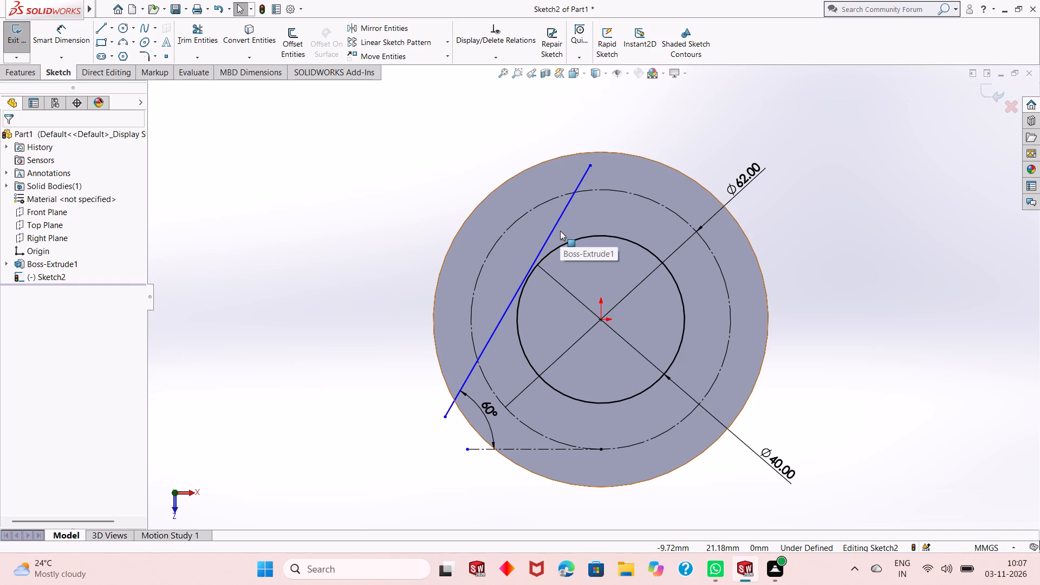
Make the 60° slanted line tangent to the 62 mm construction circle.
click(560, 231)
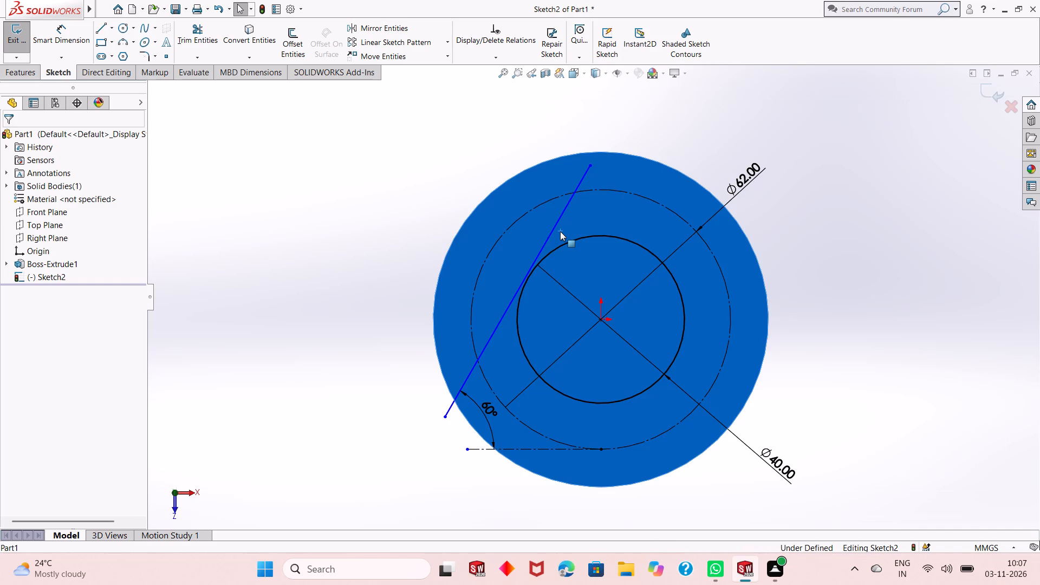
click(678, 149)
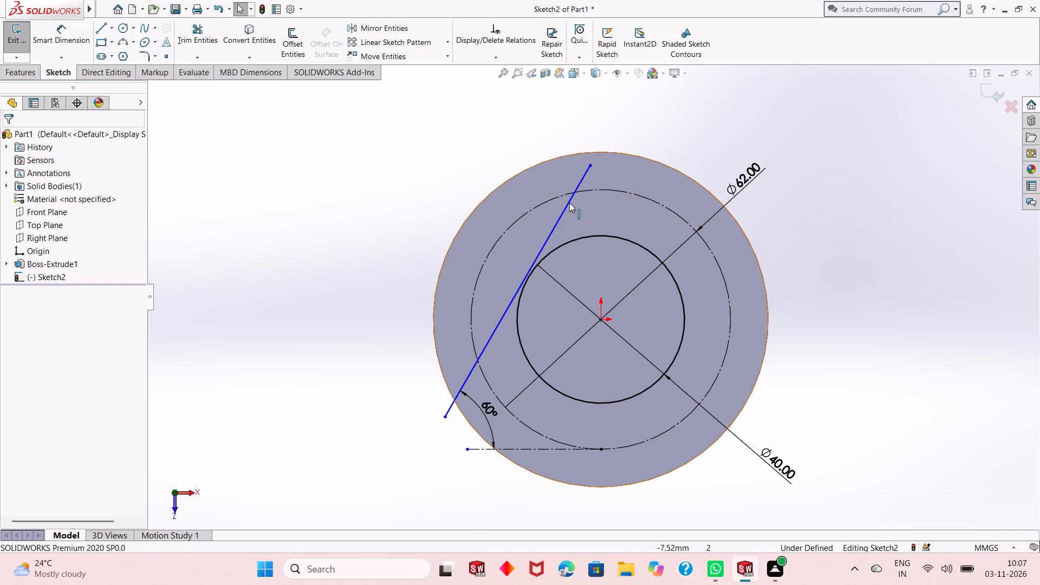
click(557, 226)
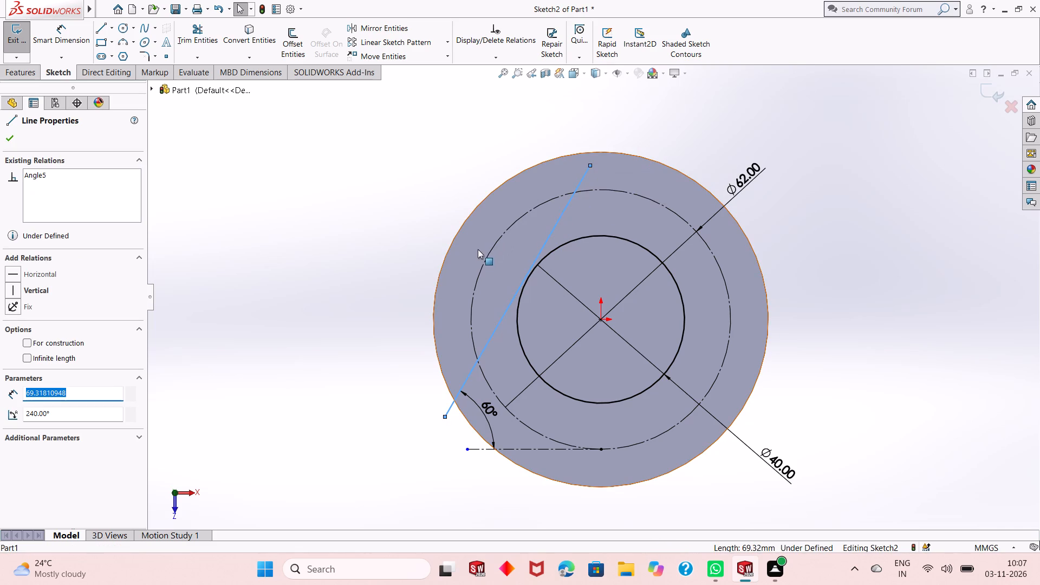
ctrl+click(488, 258)
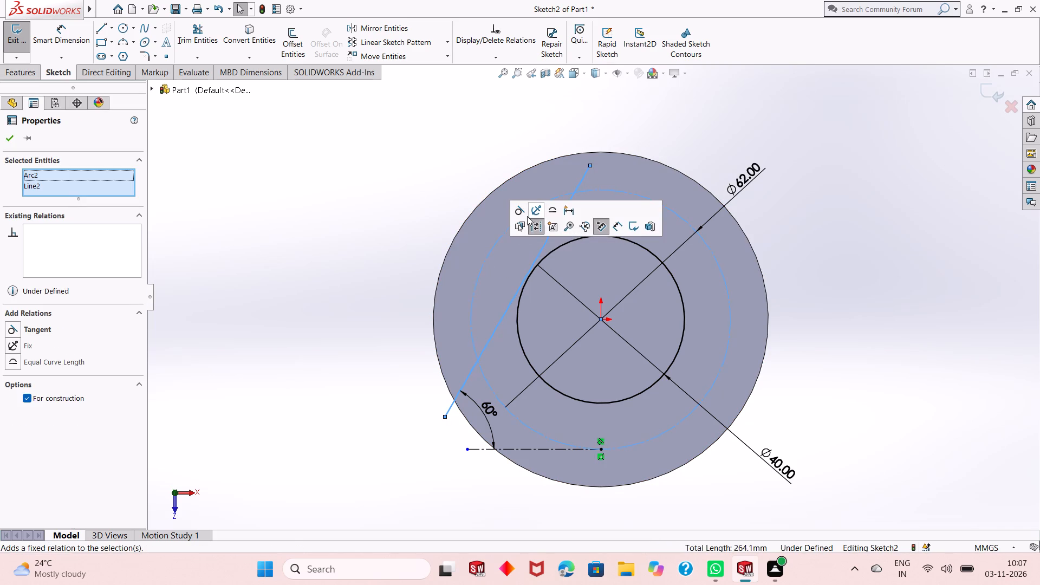
click(519, 216)
click(271, 265)
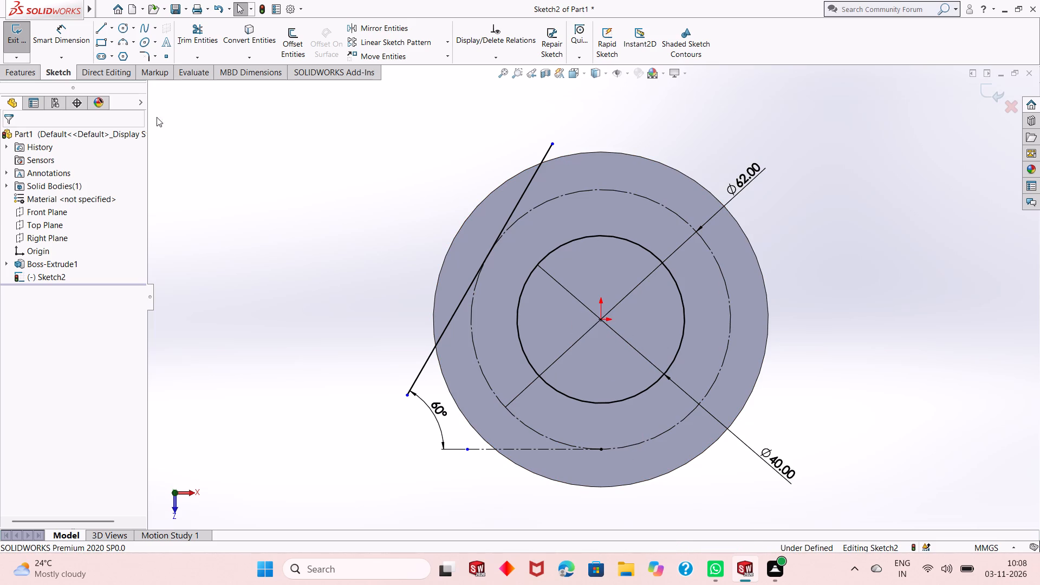
Draw a nearly horizontal midpoint line about 53 mm long, centred on the 62 mm circle's lowest point and ending on the disc edge.
click(107, 31)
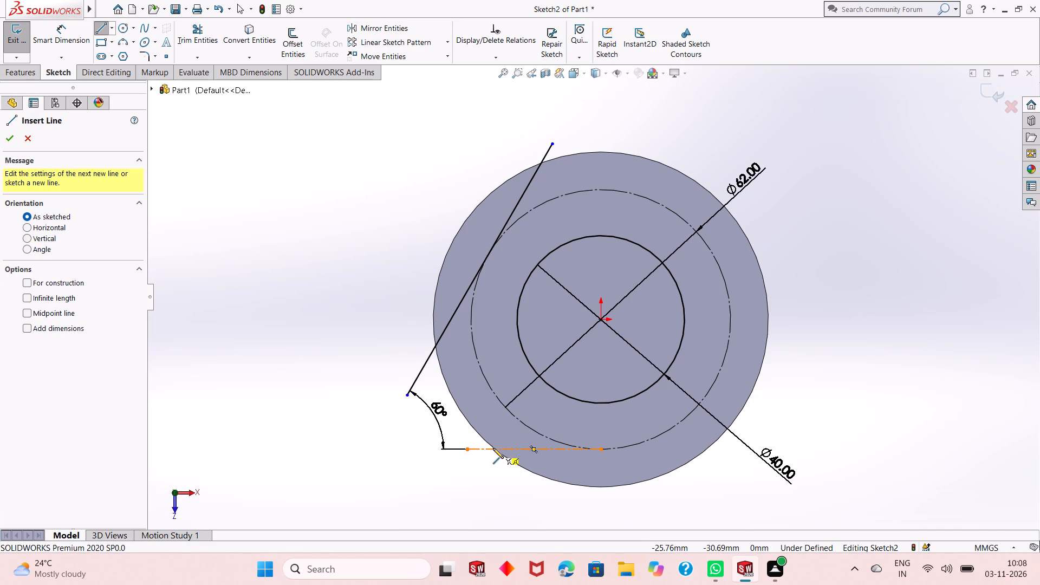
click(114, 29)
click(131, 70)
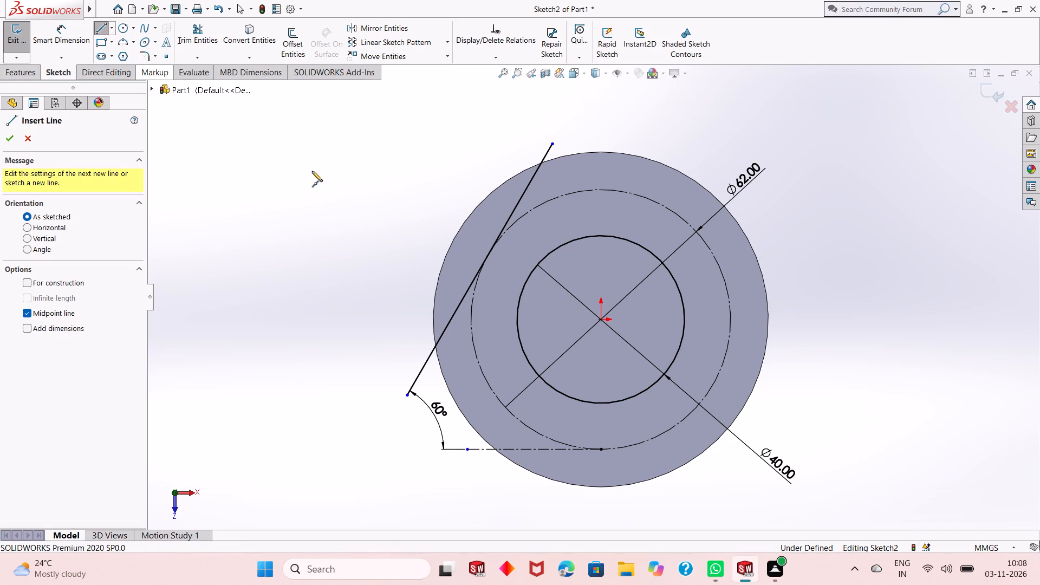
click(599, 450)
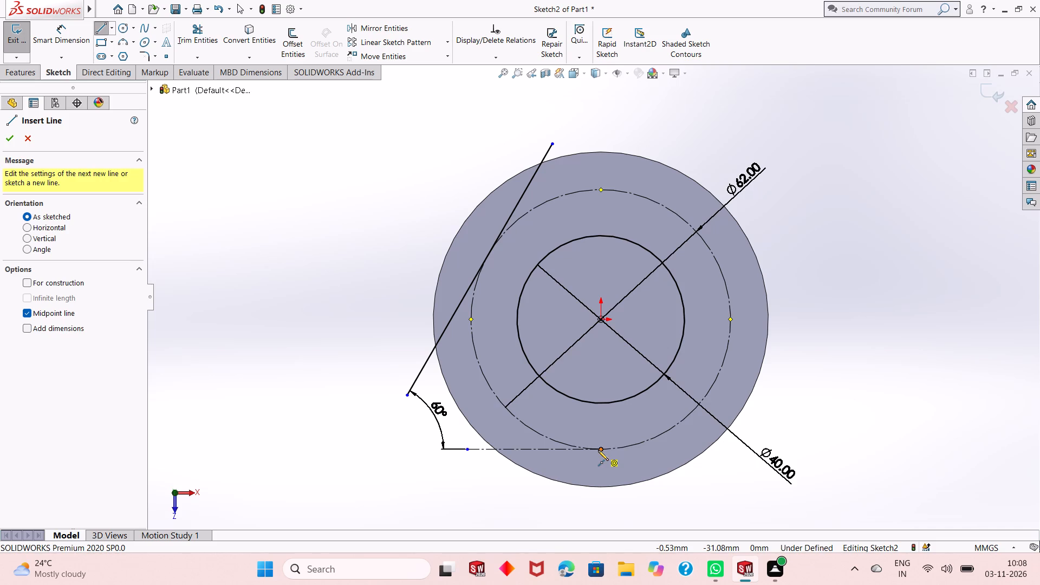
click(711, 445)
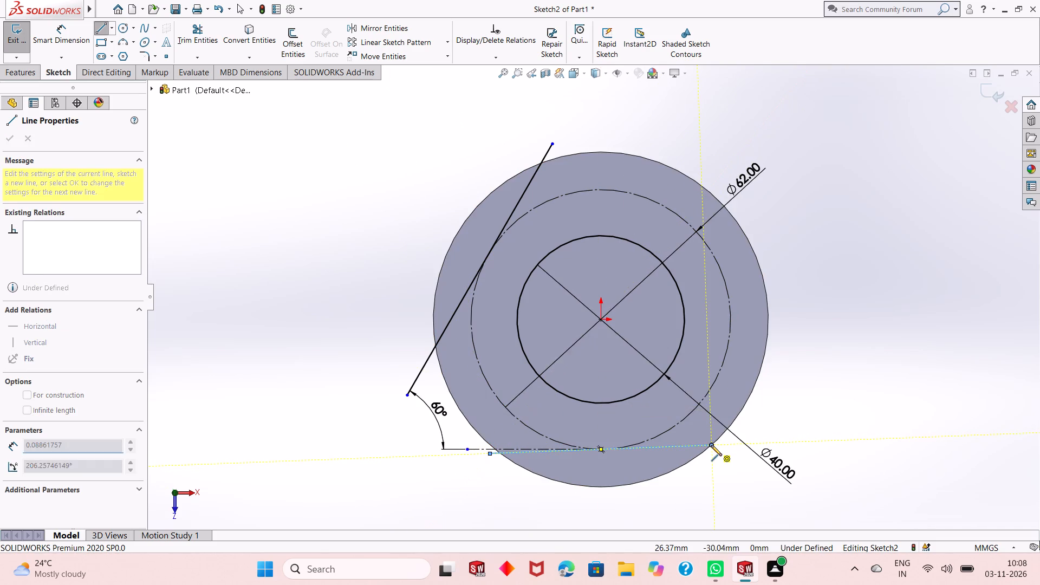
right_click(802, 379)
click(823, 389)
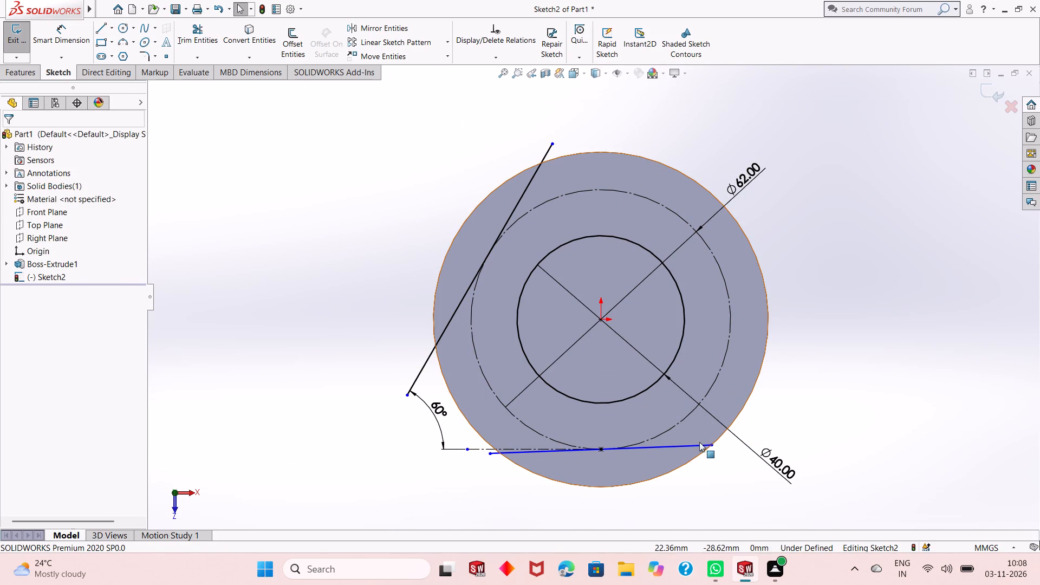
Add a coincident relation between the midpoint line's positive-X endpoint and the disc's outer edge.
click(713, 445)
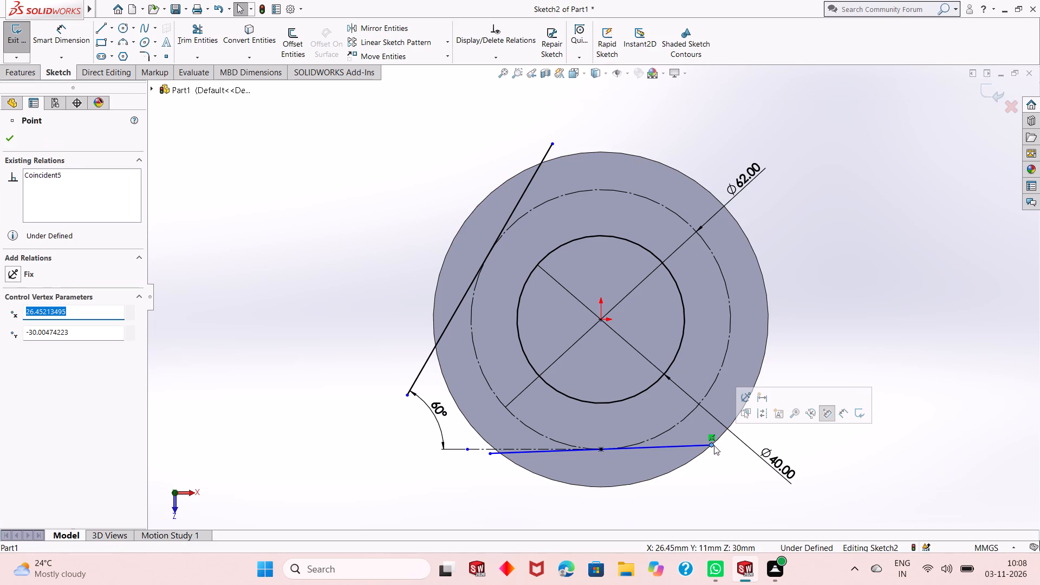
ctrl+click(733, 422)
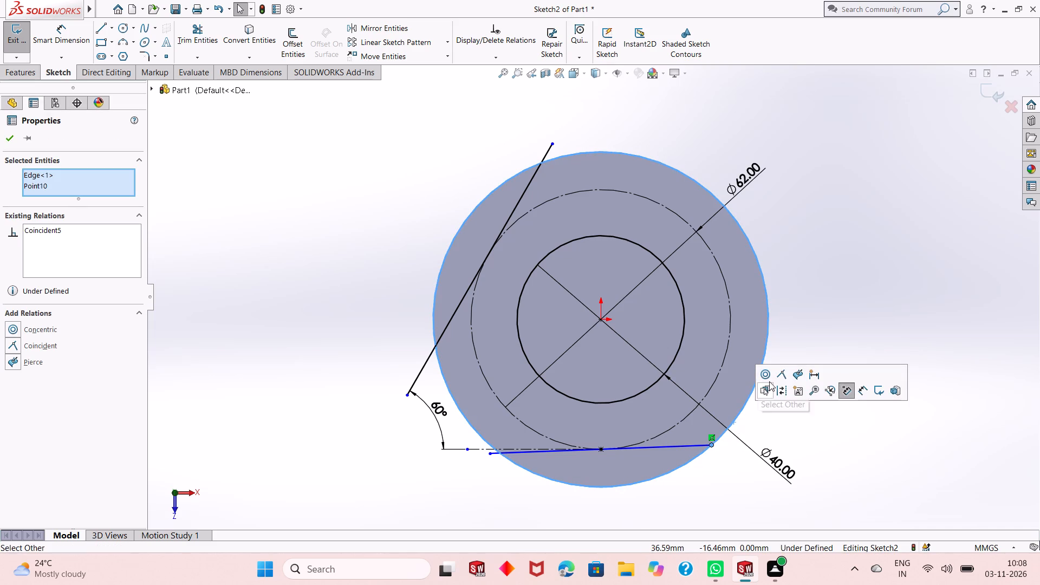
click(782, 376)
click(333, 410)
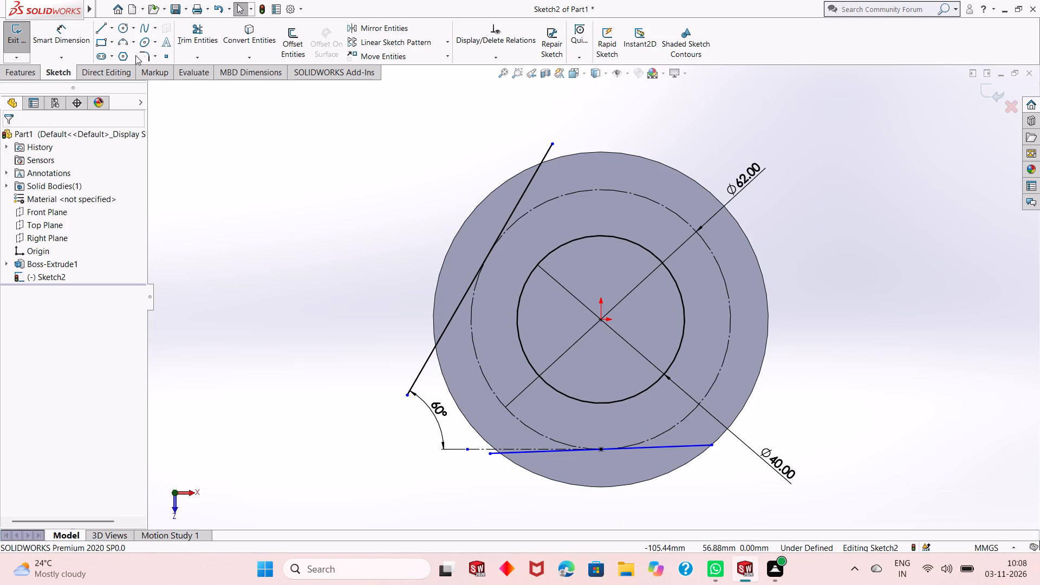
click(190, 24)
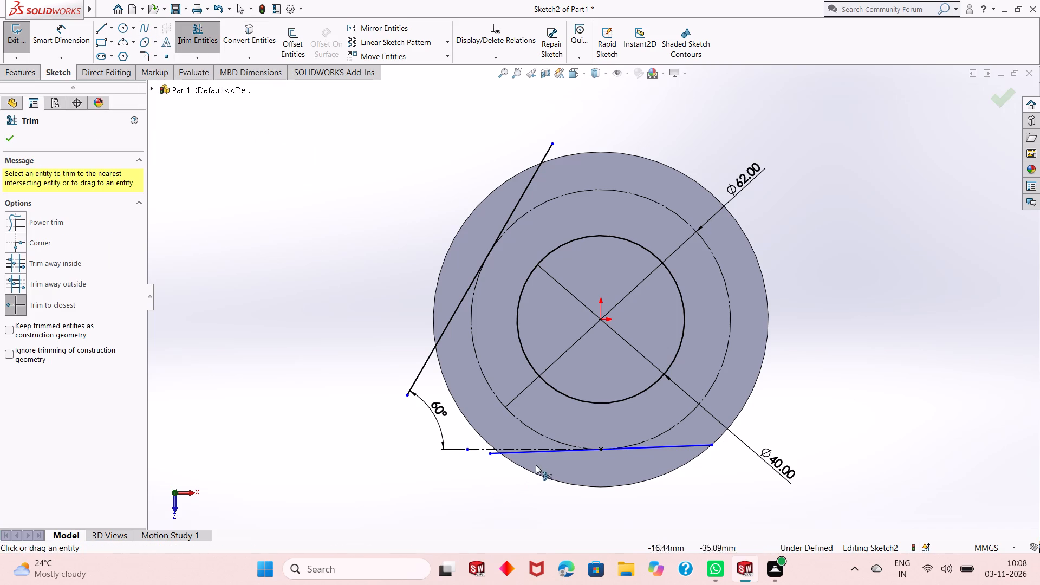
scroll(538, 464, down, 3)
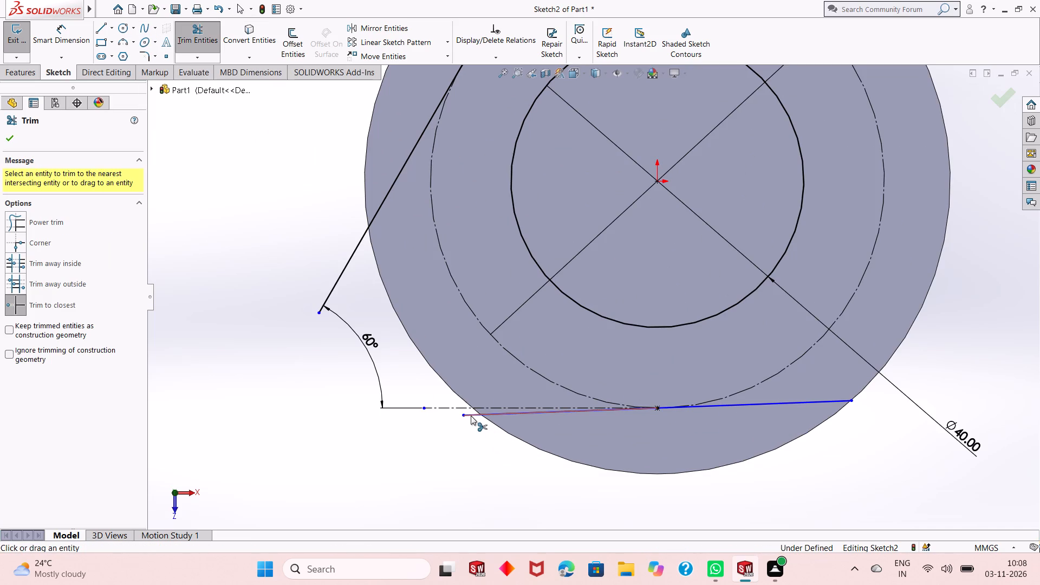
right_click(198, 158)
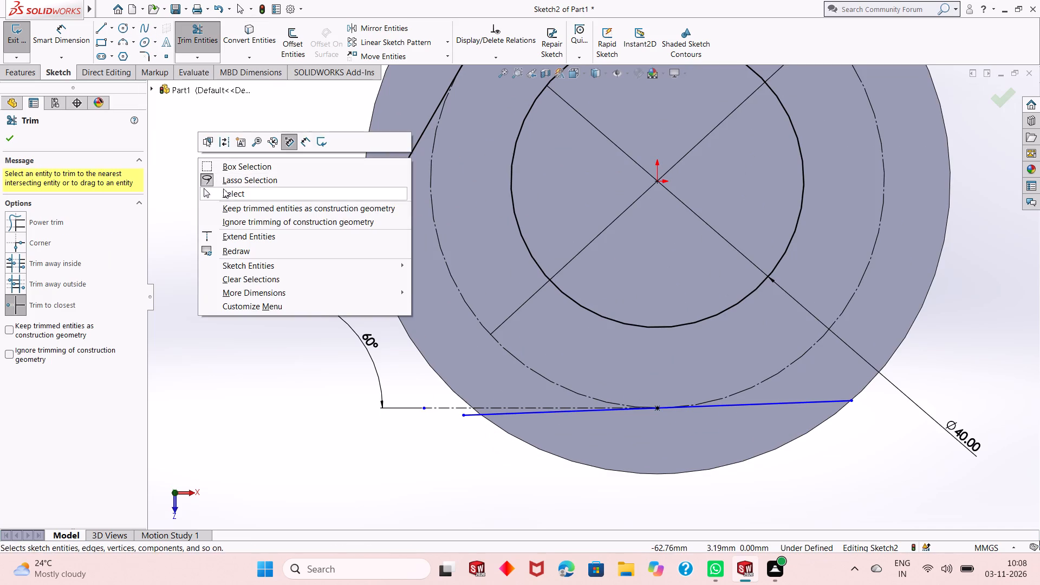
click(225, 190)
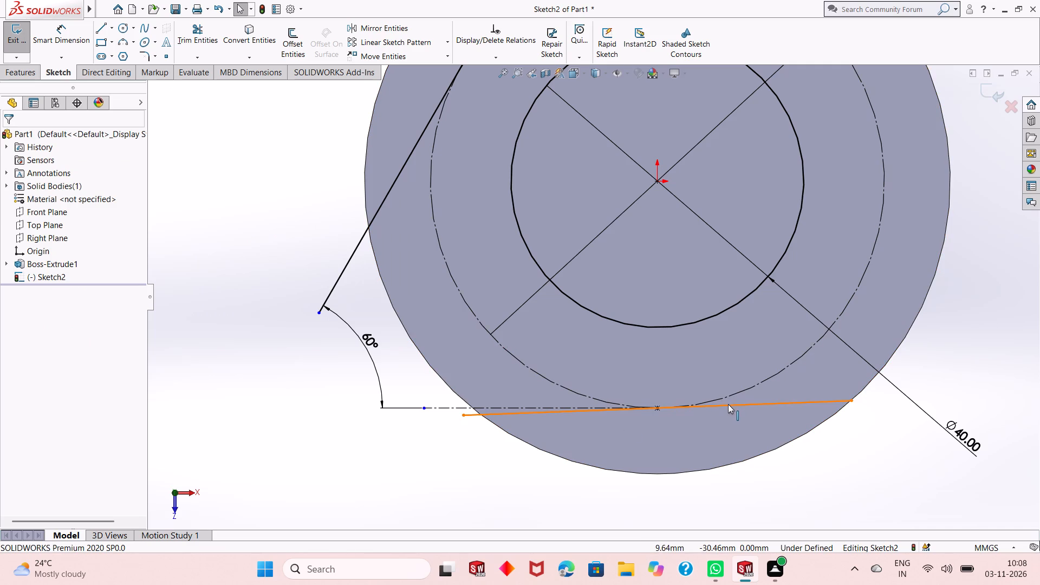
Make the midpoint line at the bottom of the 62 mm circle horizontal.
click(728, 404)
click(755, 359)
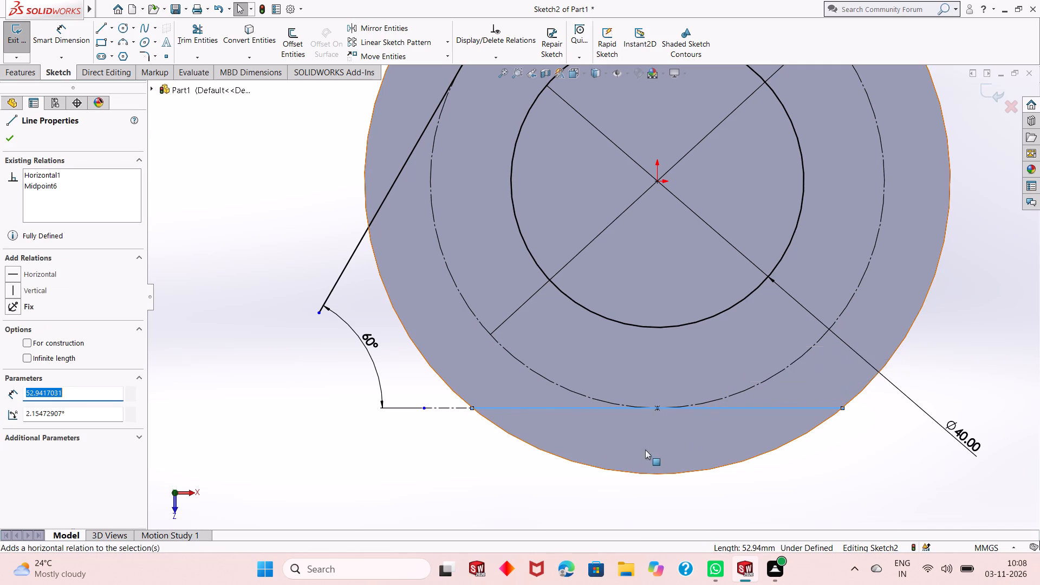
scroll(599, 454, up, 1)
click(684, 431)
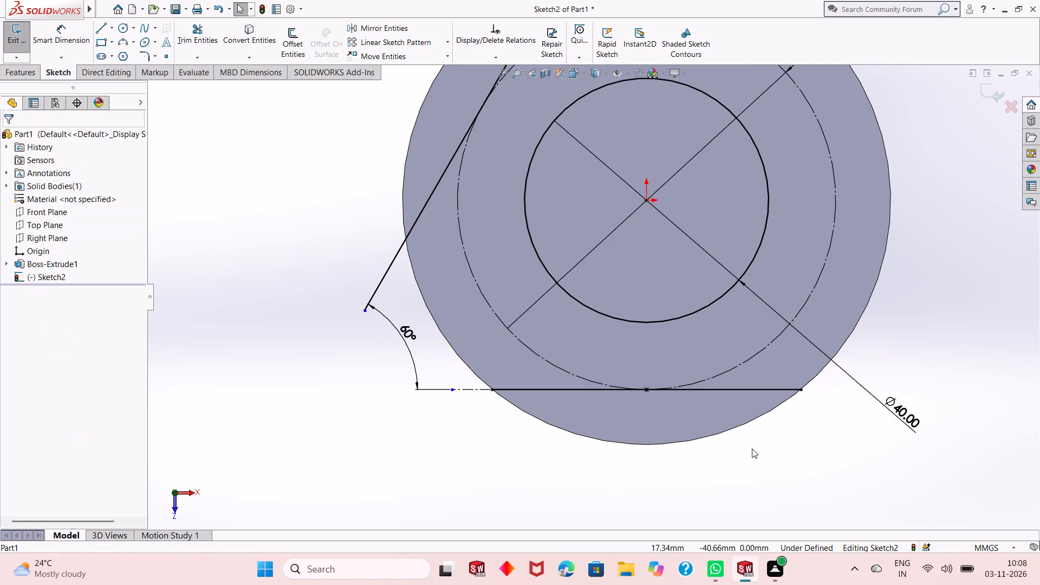
Draw a slanted line about 72 mm long across the disc's positive-X side, with both endpoints outside the disc.
scroll(699, 464, up, 3)
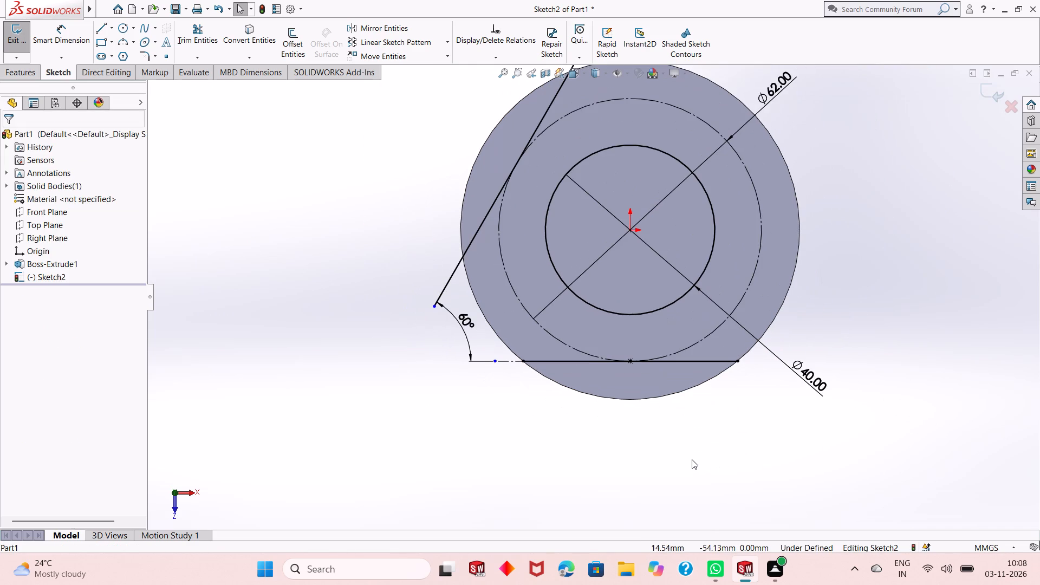
scroll(692, 459, up, 2)
scroll(641, 159, down, 3)
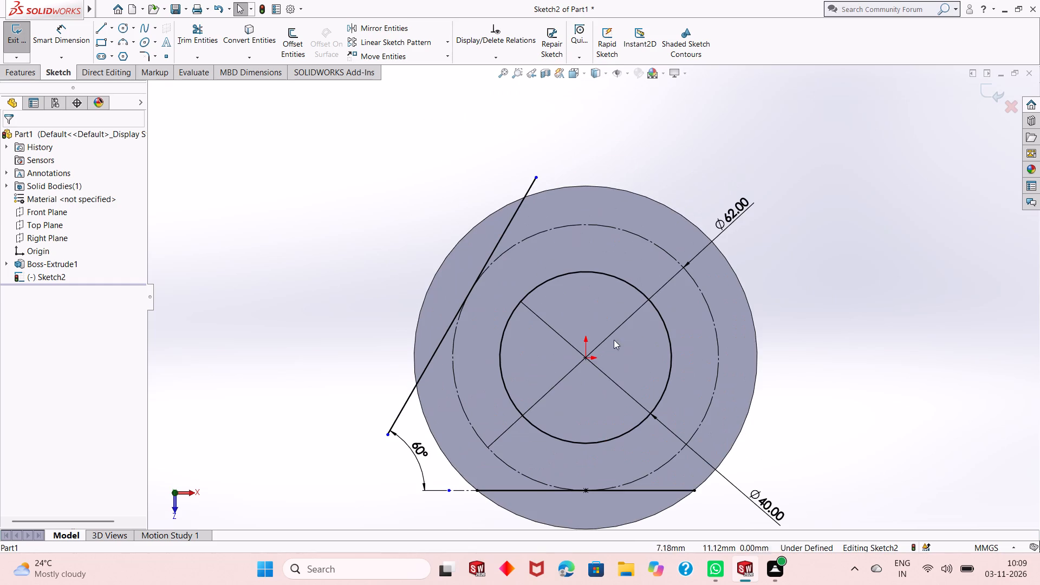
click(95, 30)
click(646, 180)
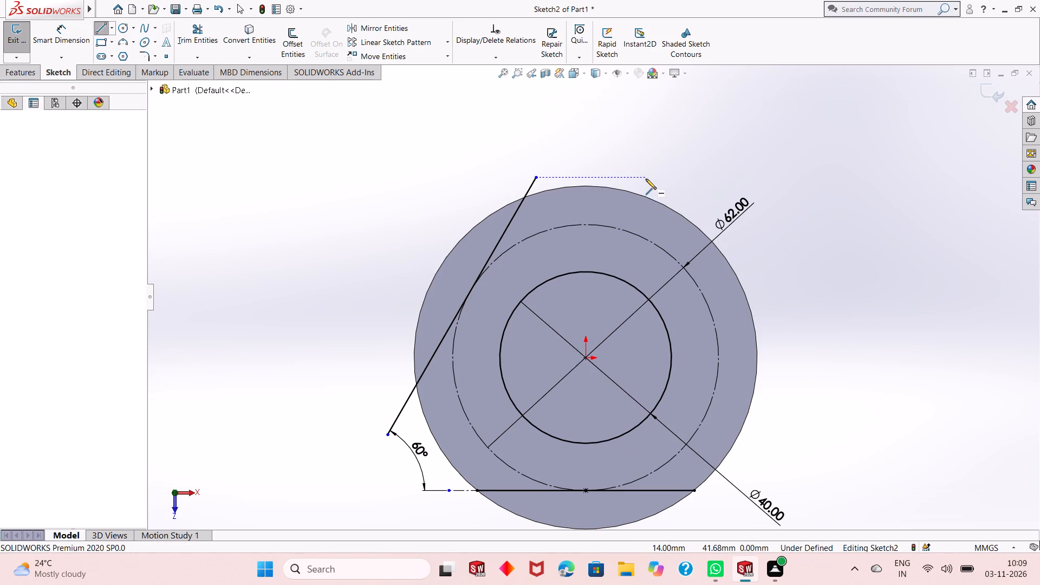
click(752, 468)
right_click(792, 328)
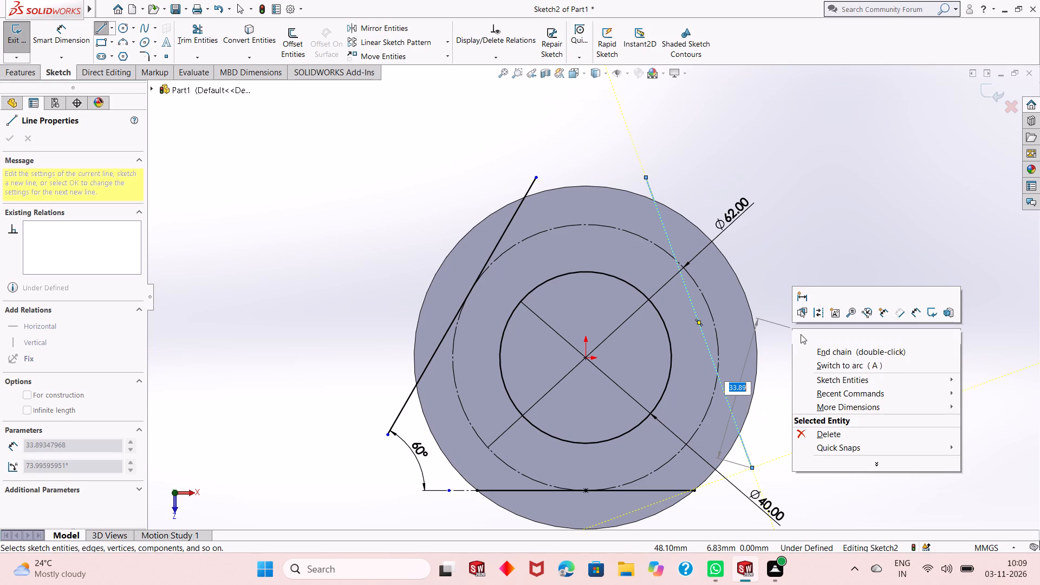
click(801, 334)
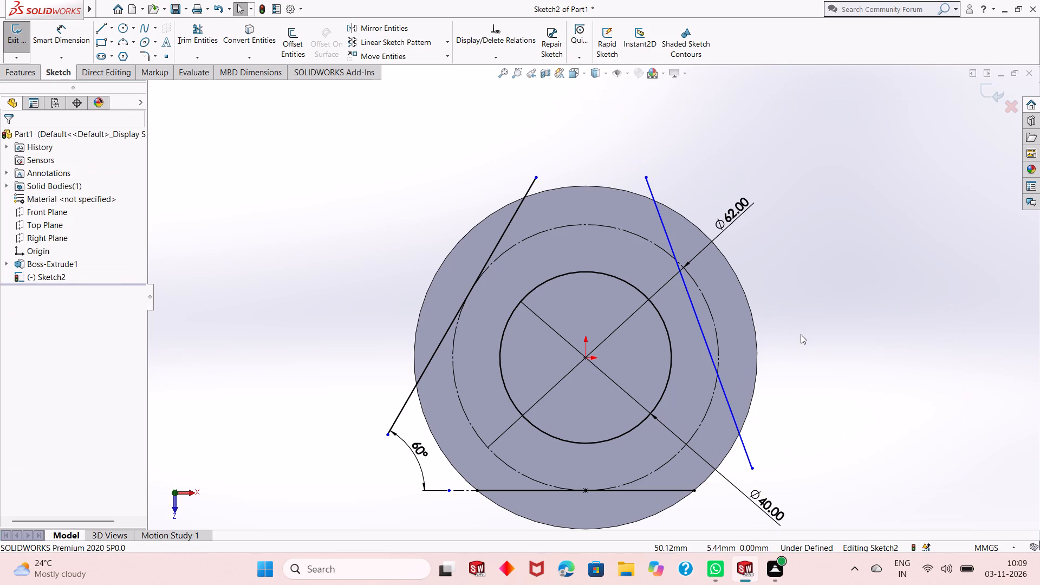
Dimension the angle between the new slanted line and the horizontal line at the bottom as 60°.
click(64, 41)
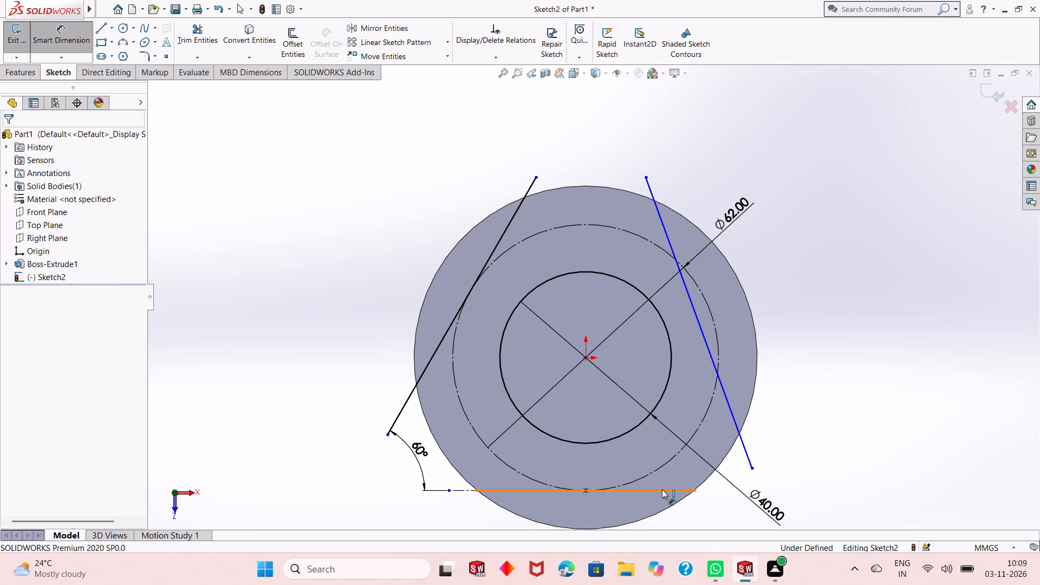
click(662, 489)
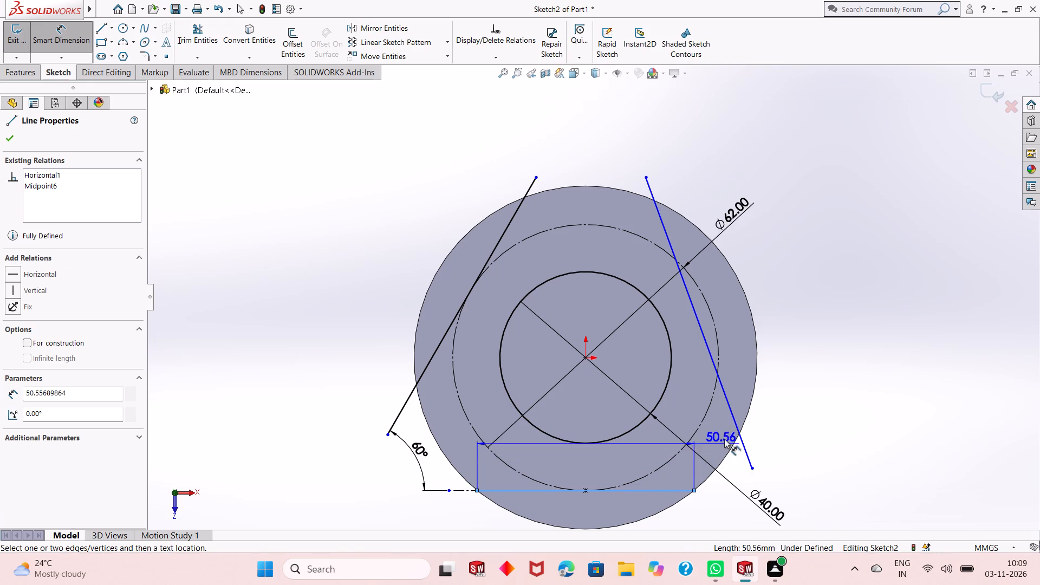
click(735, 422)
click(713, 441)
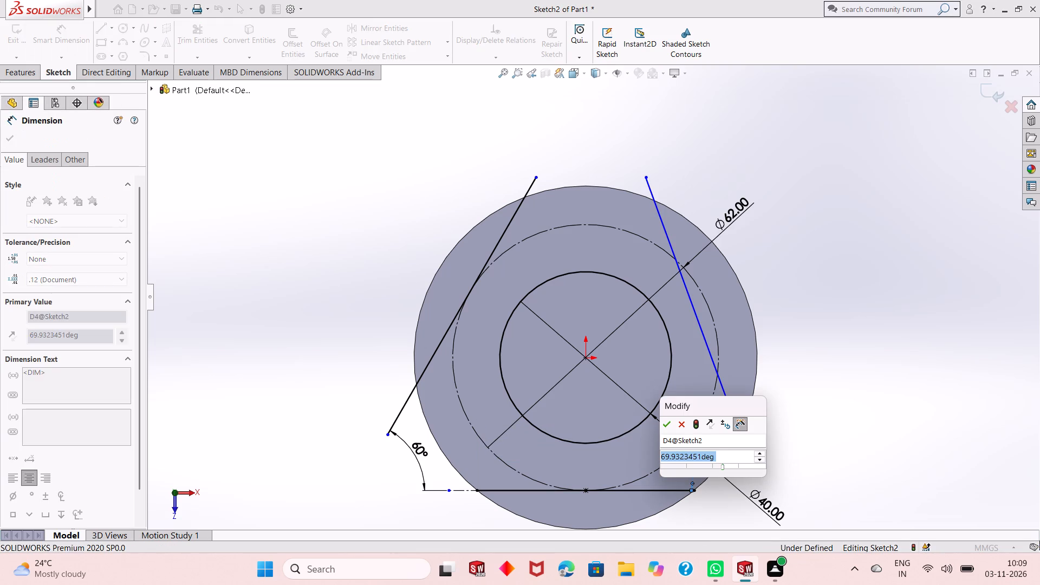
text(60)
key(Return)
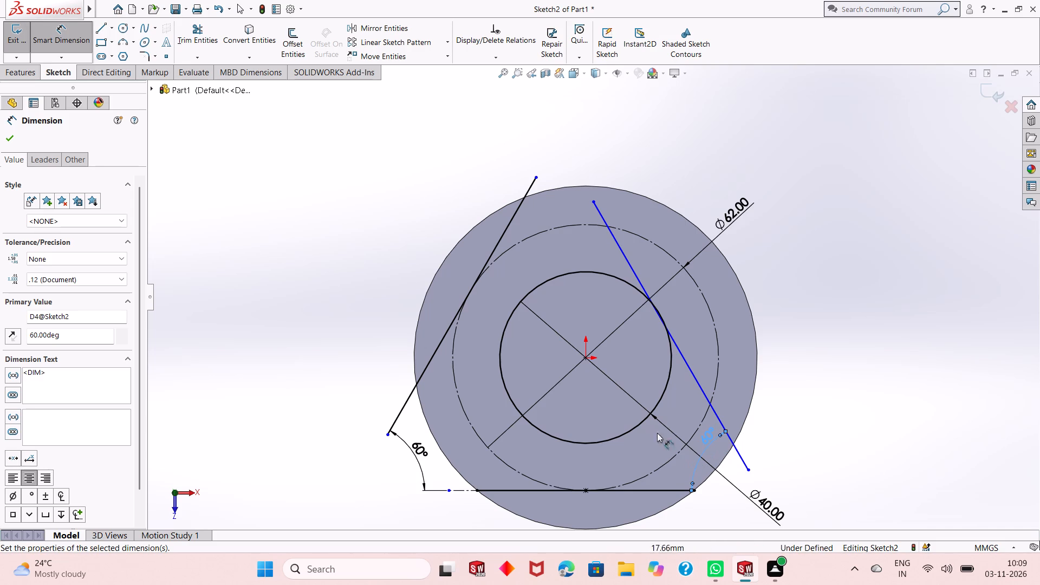
click(8, 141)
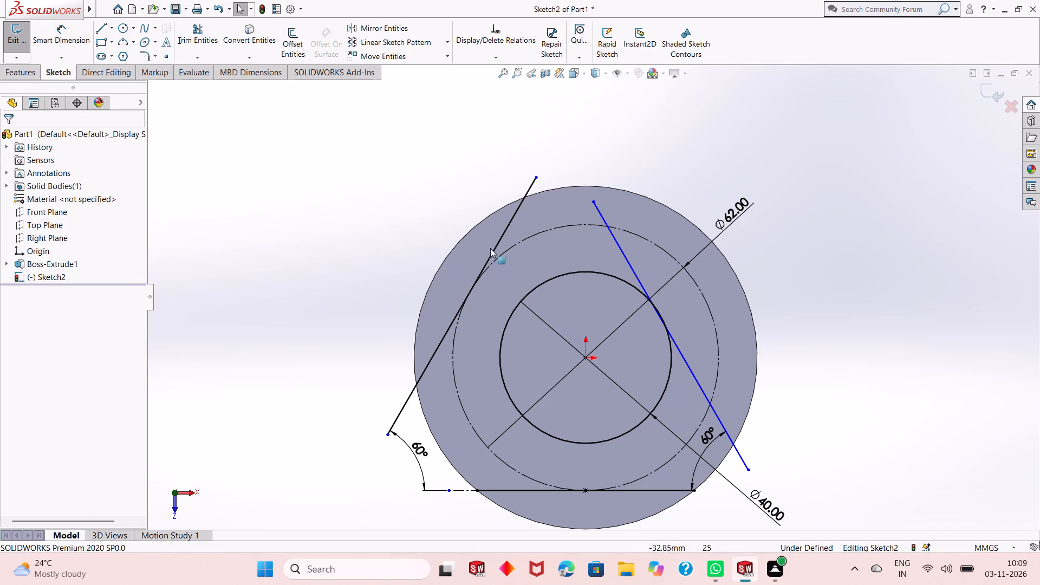
Make the new slanted line on the positive-X side tangent to the 62 mm construction circle.
click(614, 235)
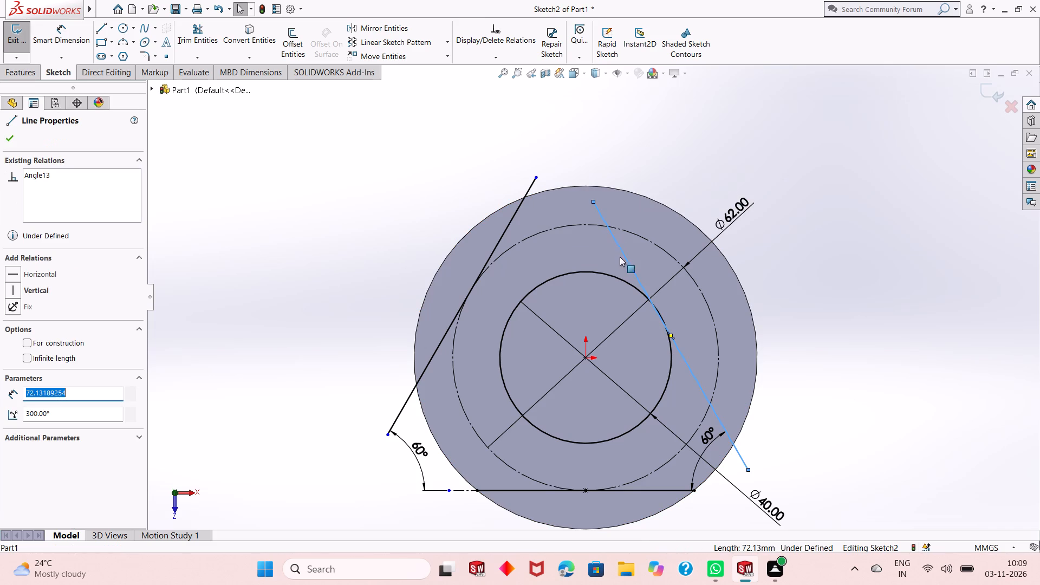
ctrl+click(690, 270)
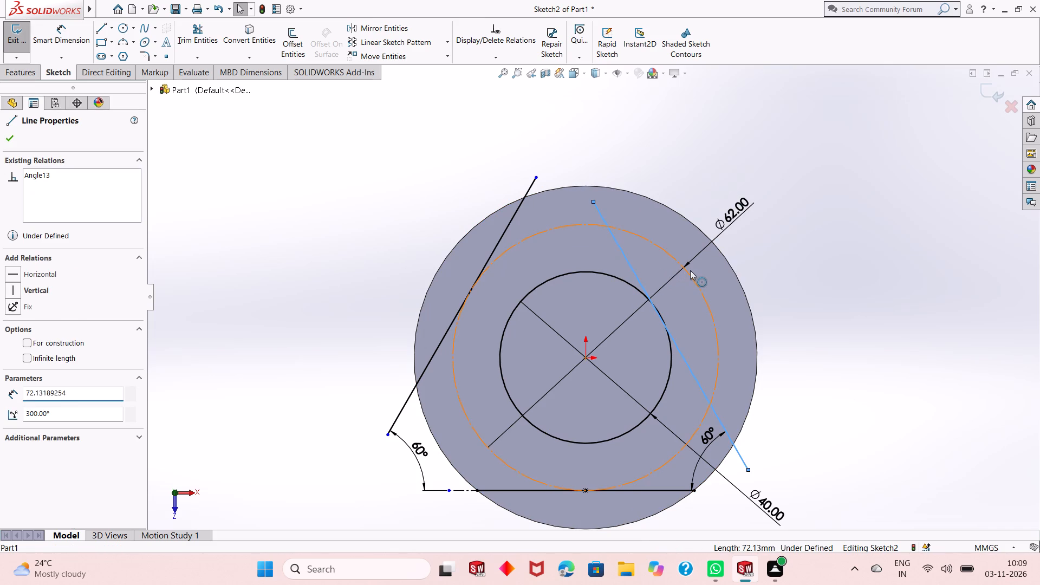
click(721, 224)
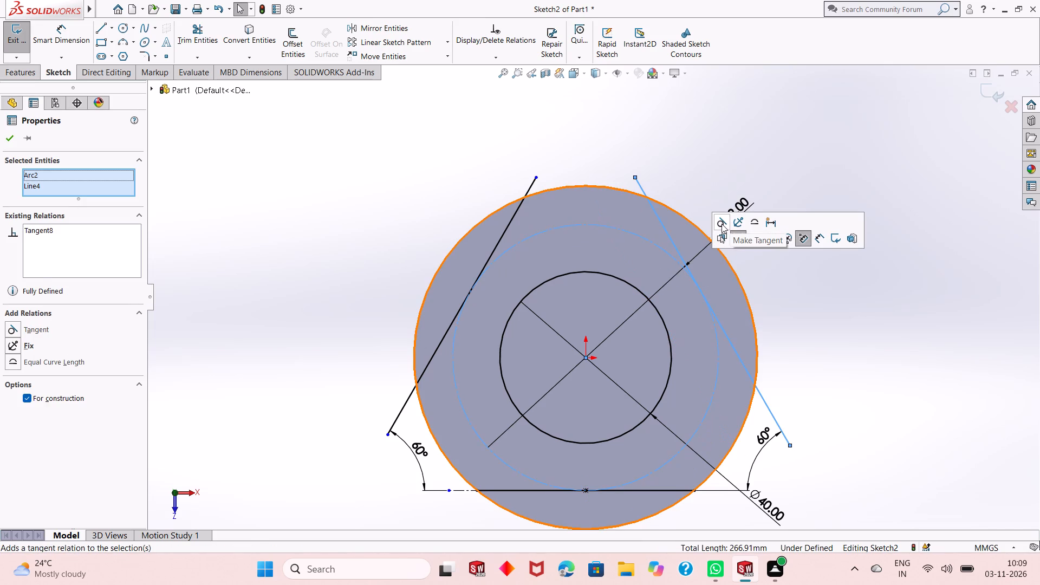
click(13, 136)
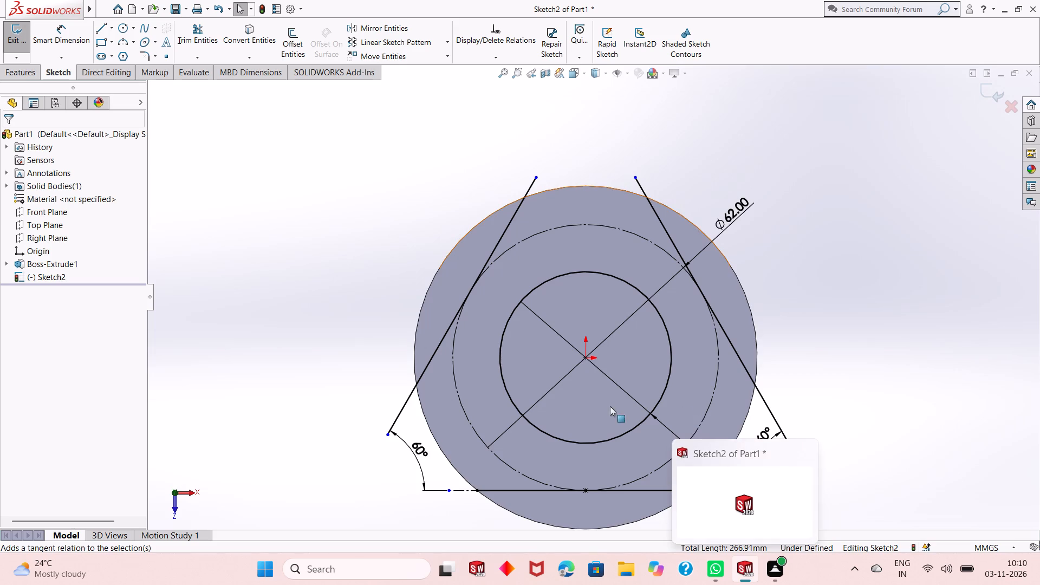
Draw a vertical centerline about 49 mm long from the origin up past the disc's upper edge.
click(114, 31)
click(127, 57)
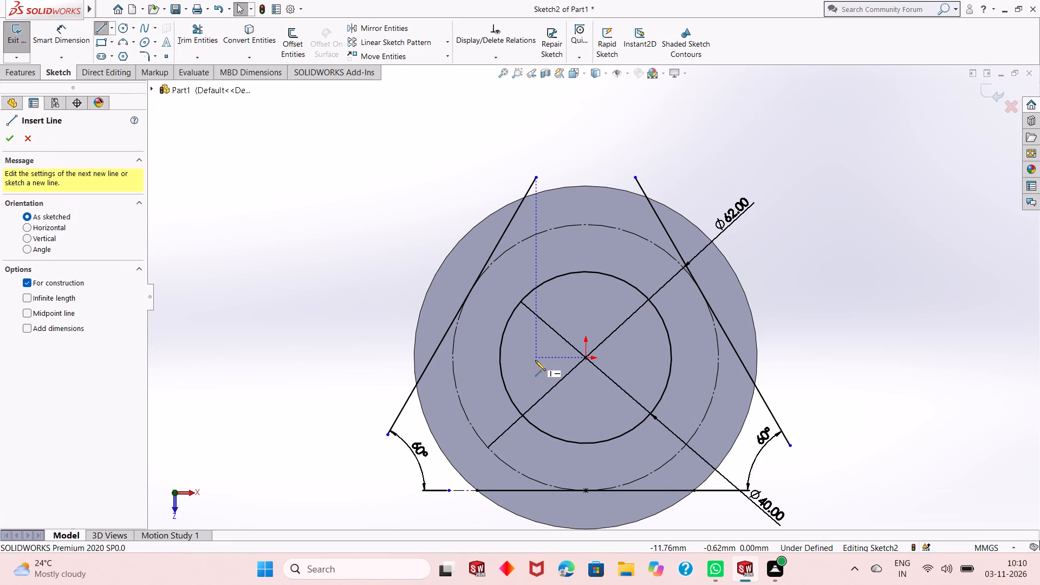
click(587, 359)
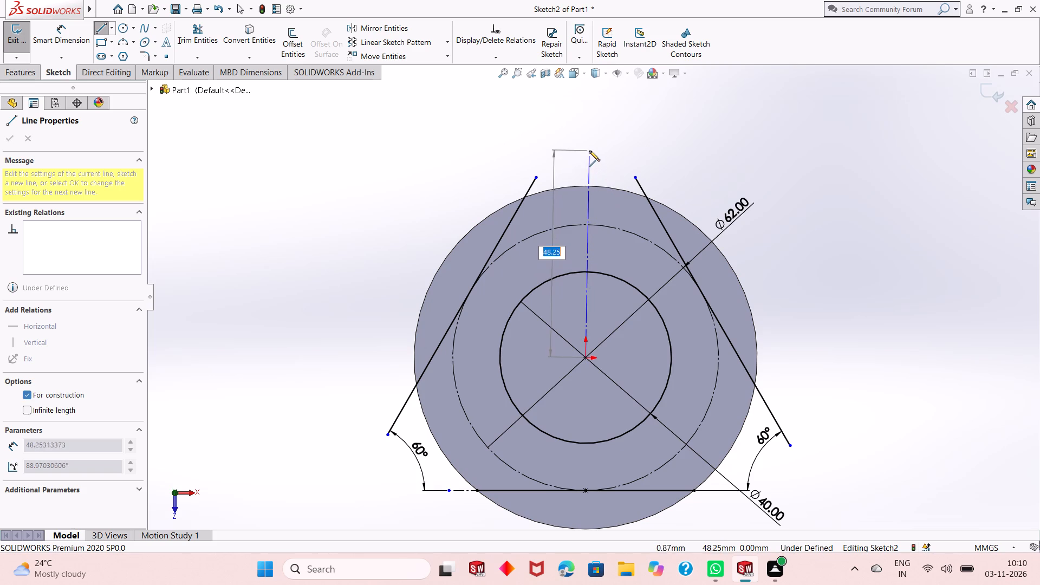
click(588, 148)
right_click(588, 148)
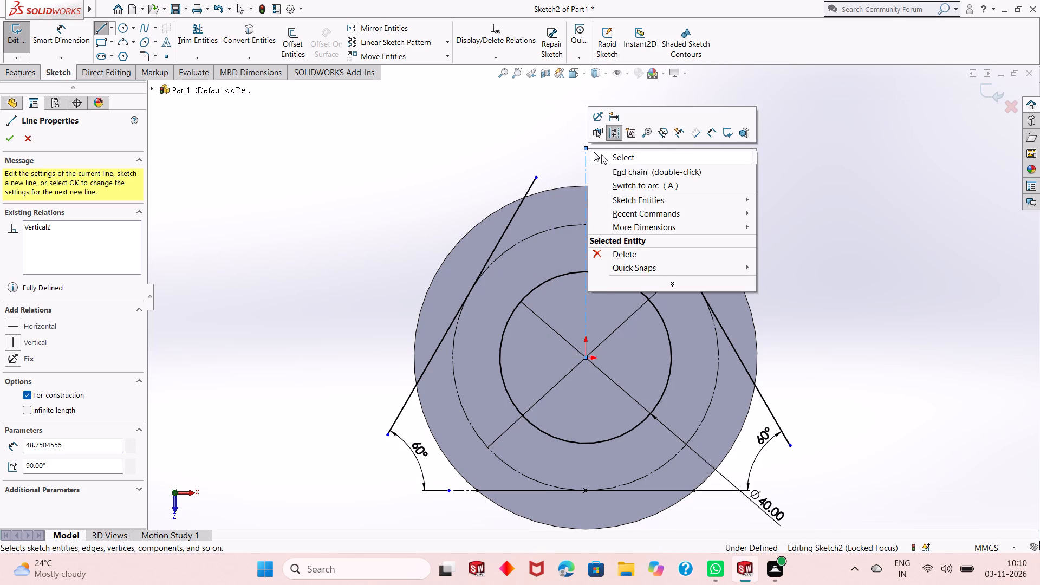
click(602, 155)
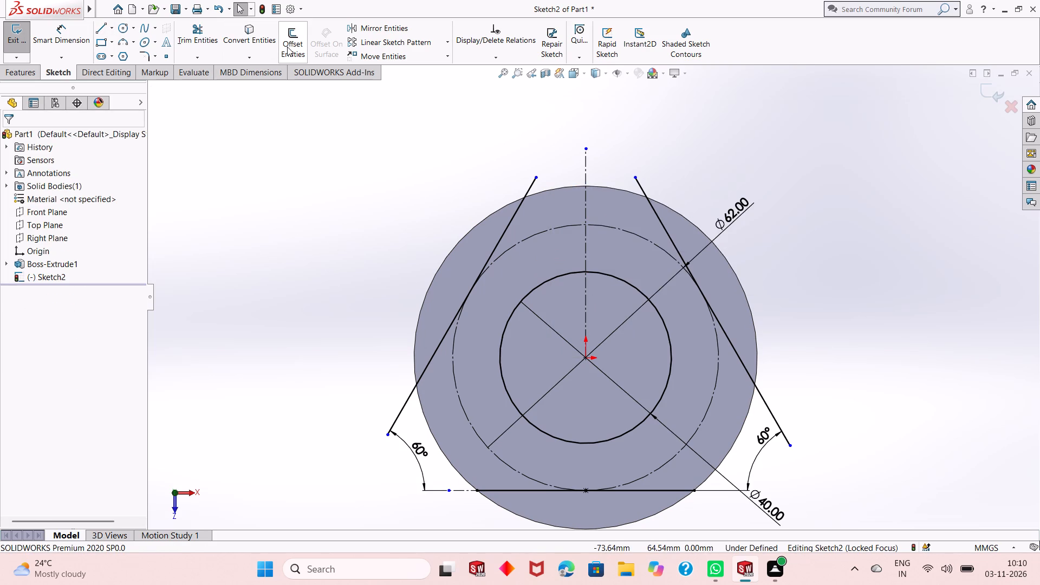
Set up a bi-directional 14 mm offset of the vertical centerline with Offset Entities.
click(287, 47)
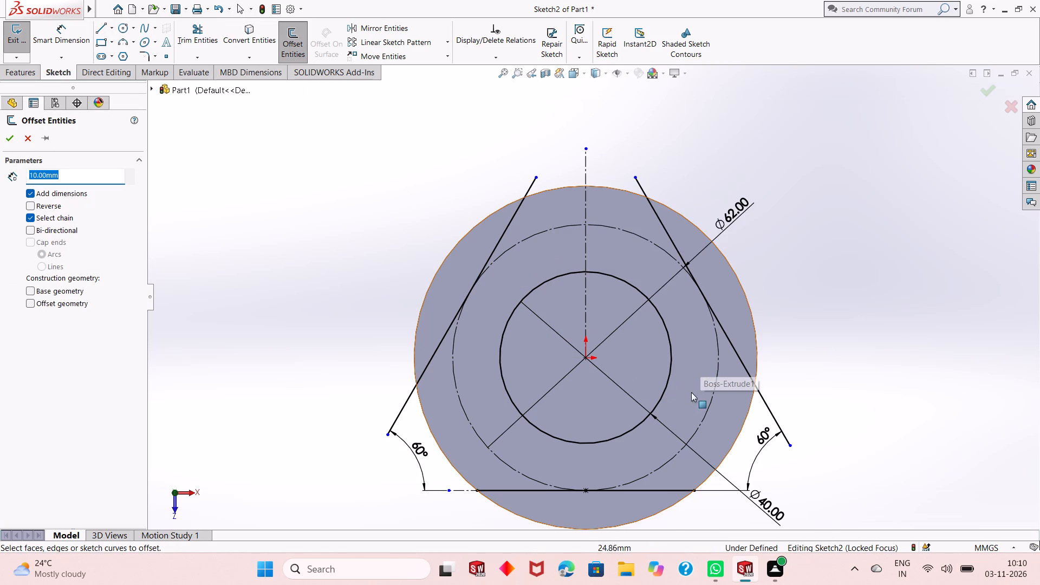
click(584, 253)
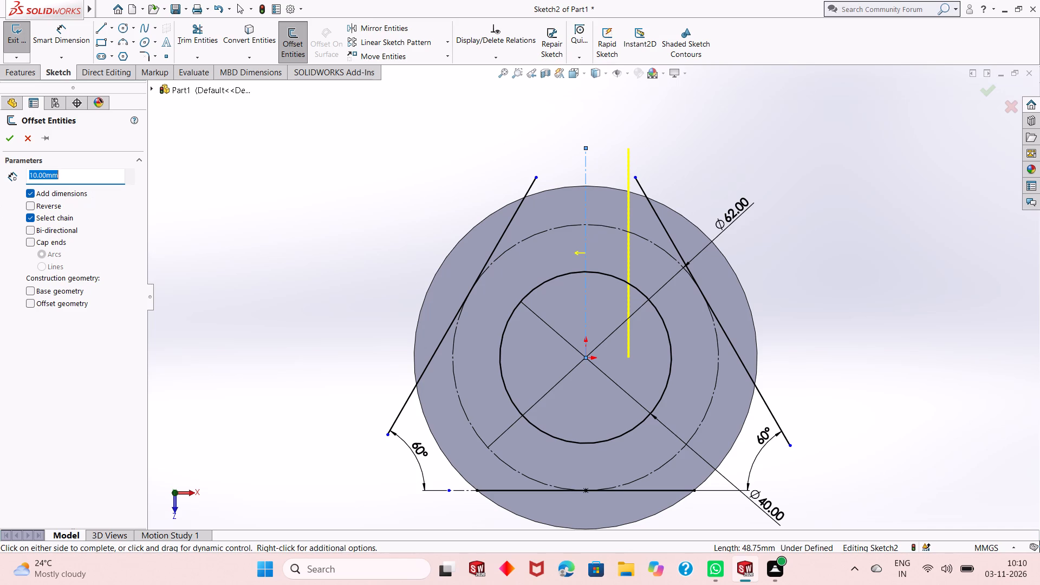
text(14)
key(Return)
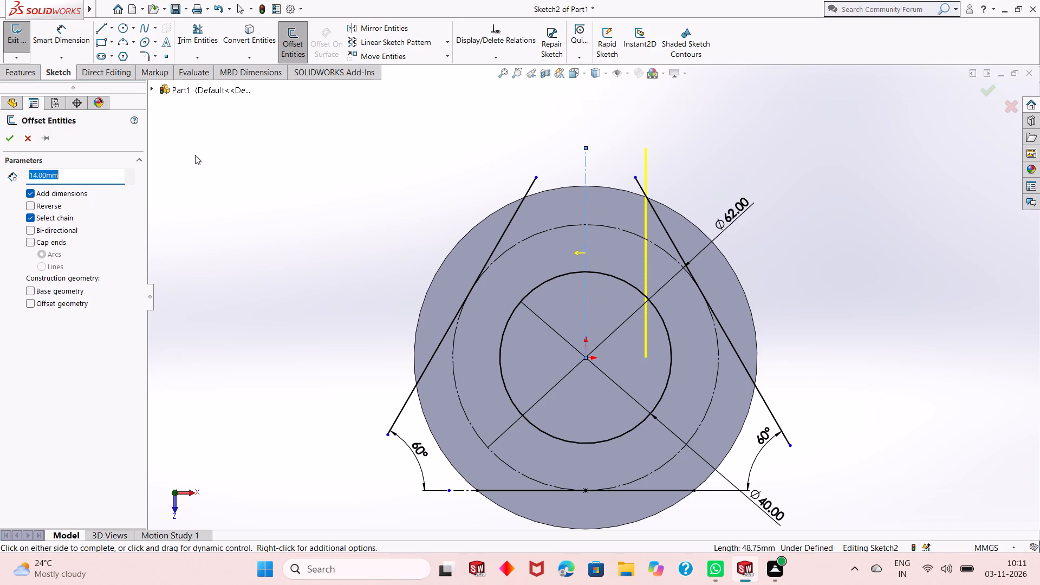
click(48, 230)
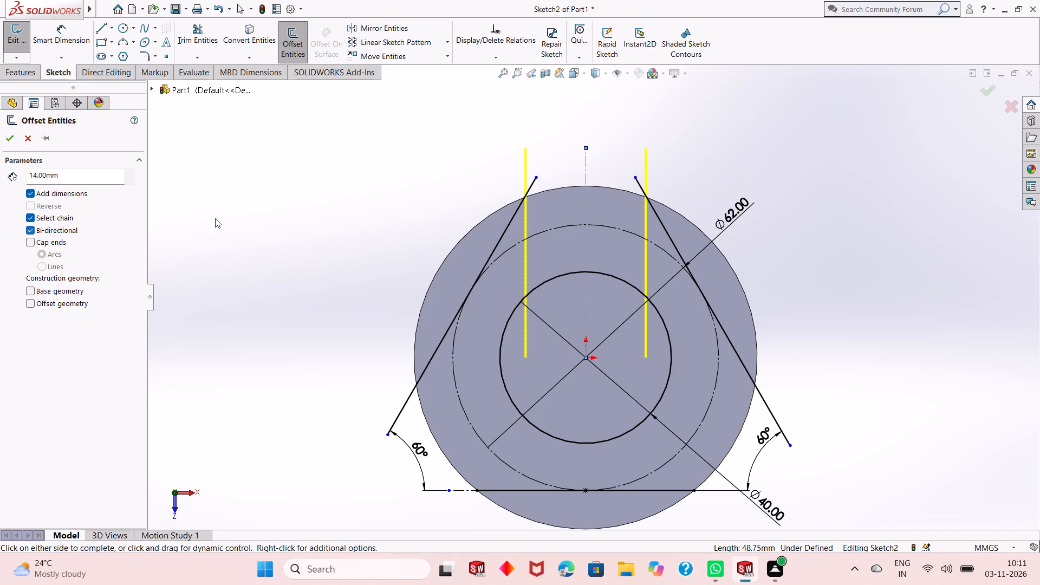
scroll(602, 292, down, 2)
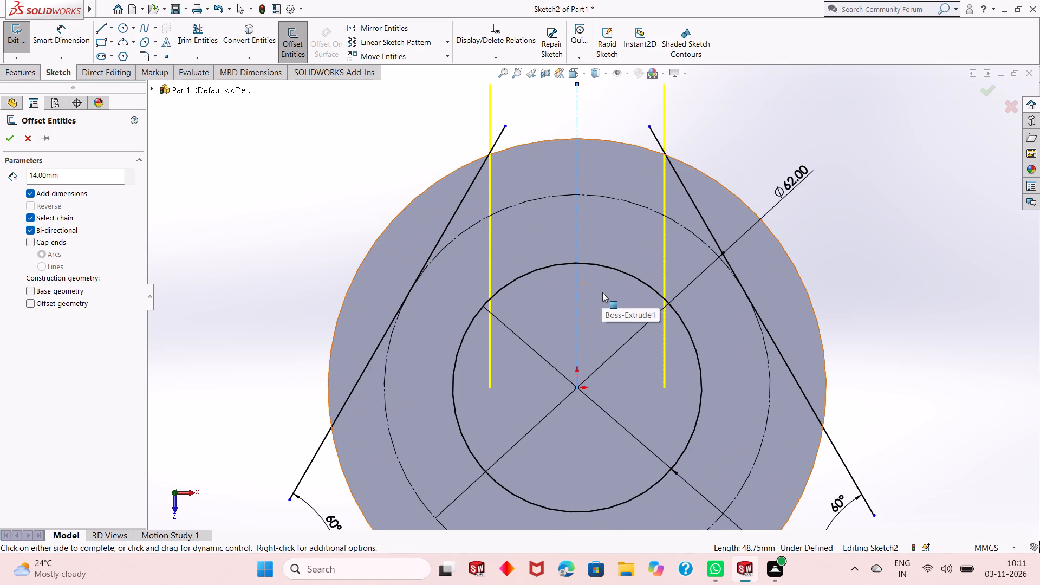
scroll(603, 294, down, 1)
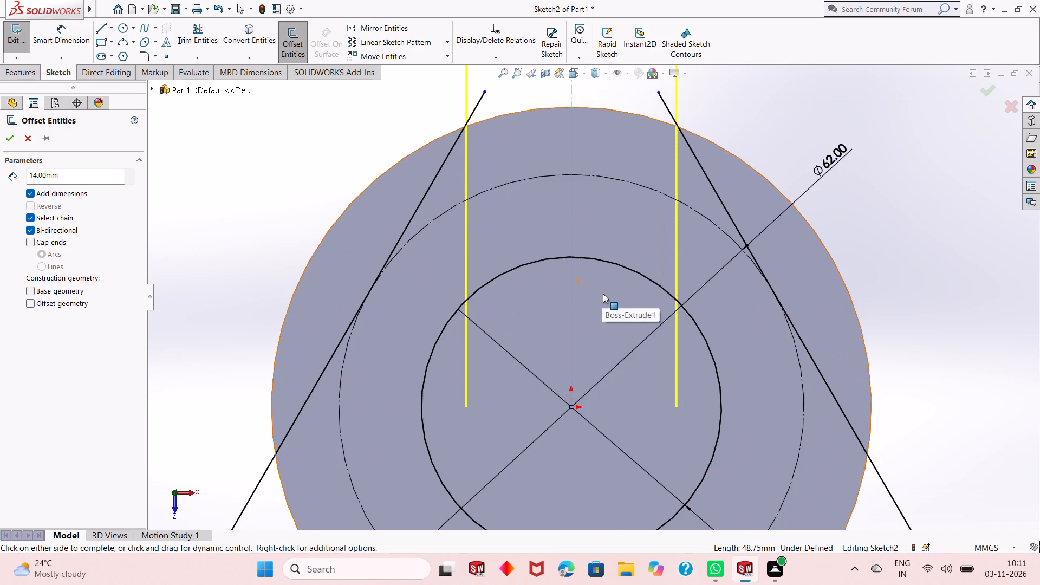
scroll(603, 294, up, 1)
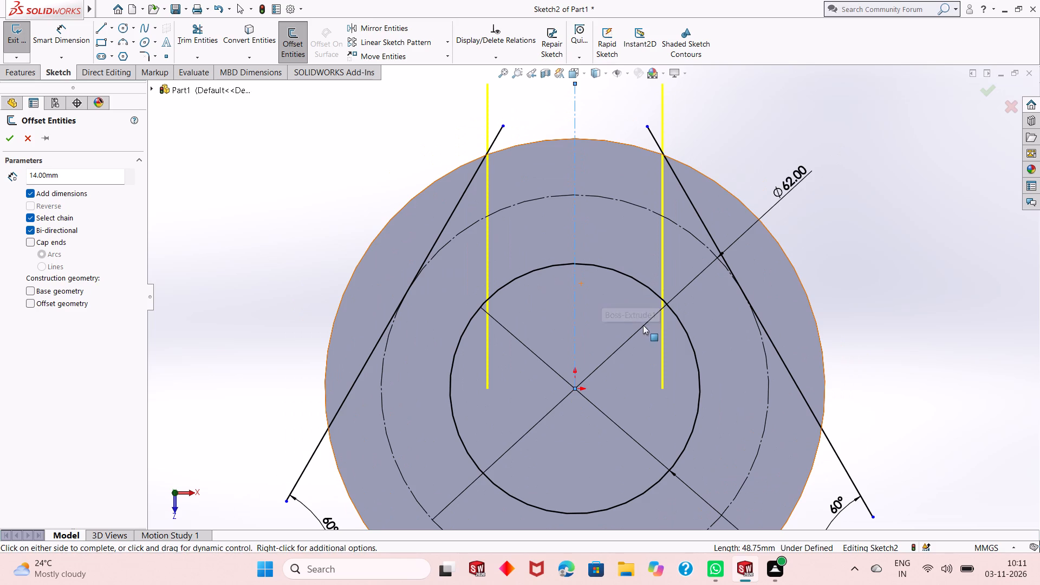
scroll(561, 259, down, 1)
scroll(562, 295, up, 1)
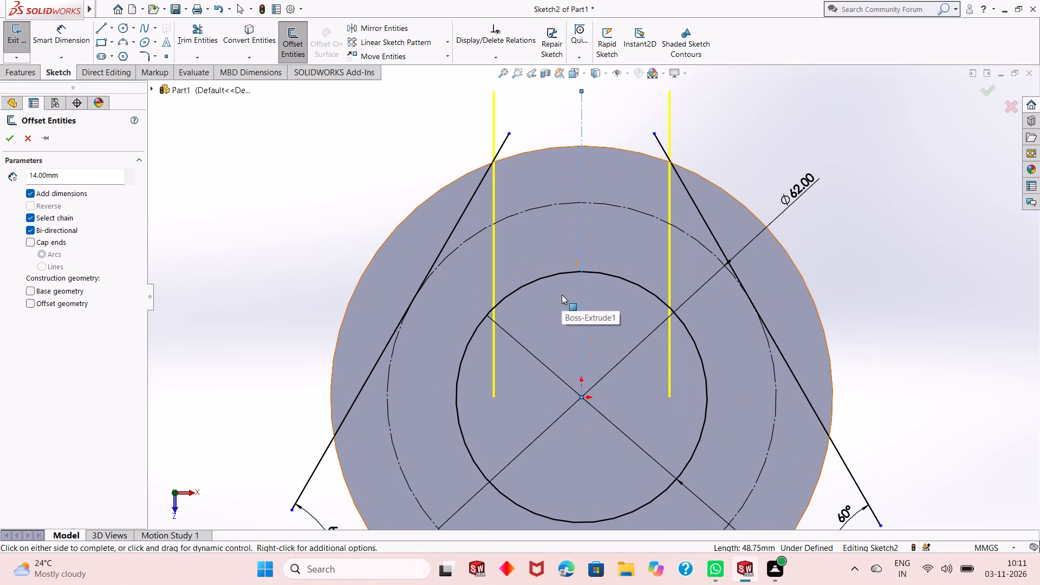
Set the bi-directional offset distance to 10 mm and create the dimensioned parallel lines on both sides of the centerline.
double_click(68, 180)
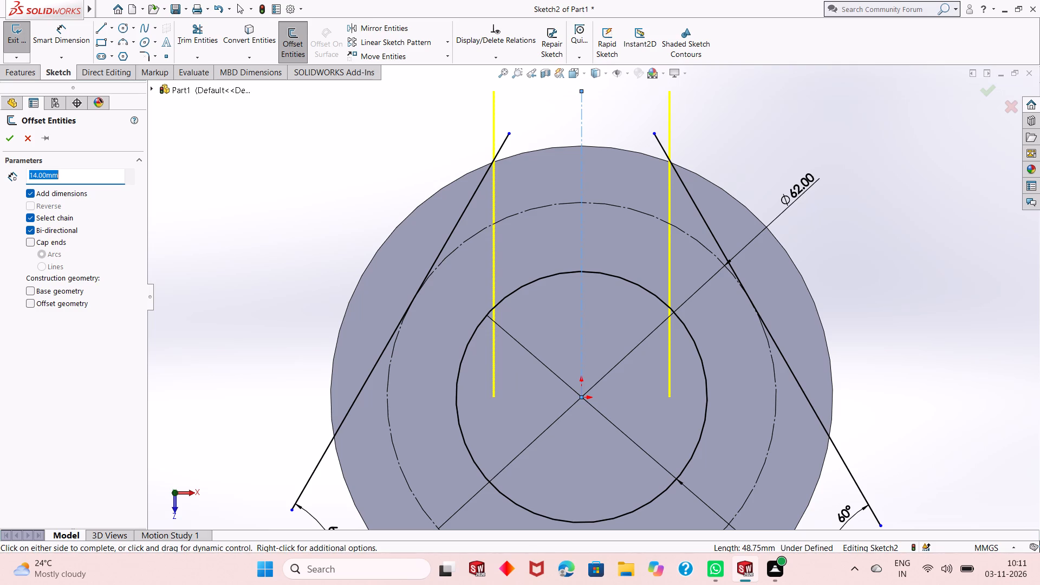
text(10)
key(Return)
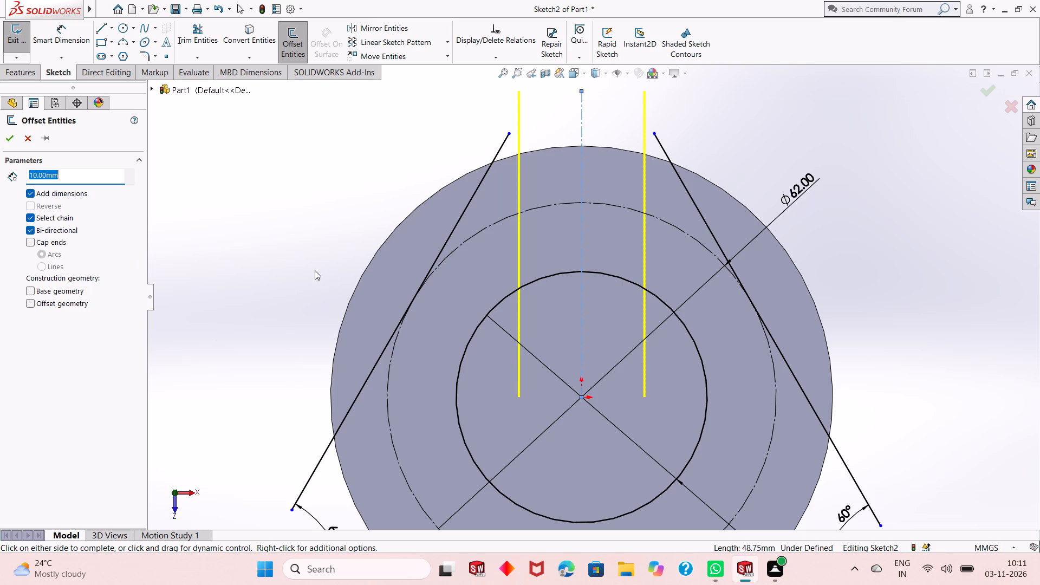
scroll(574, 332, up, 2)
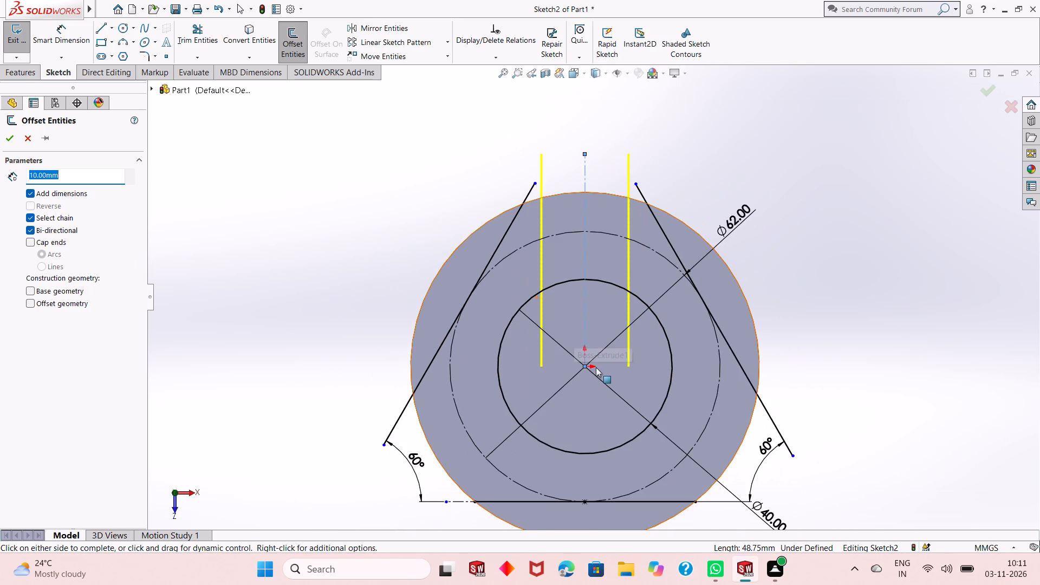
scroll(596, 368, down, 1)
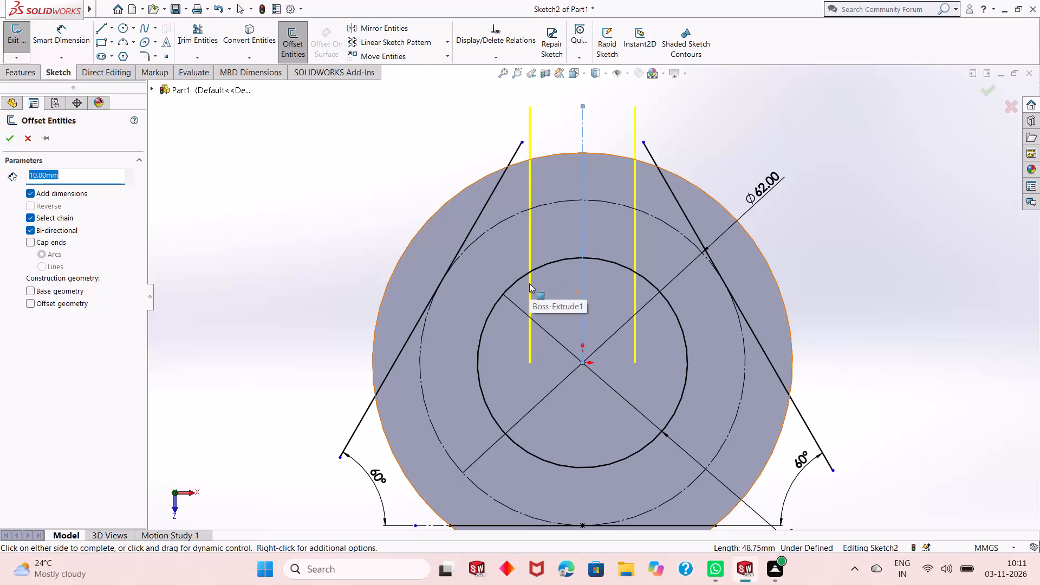
click(13, 139)
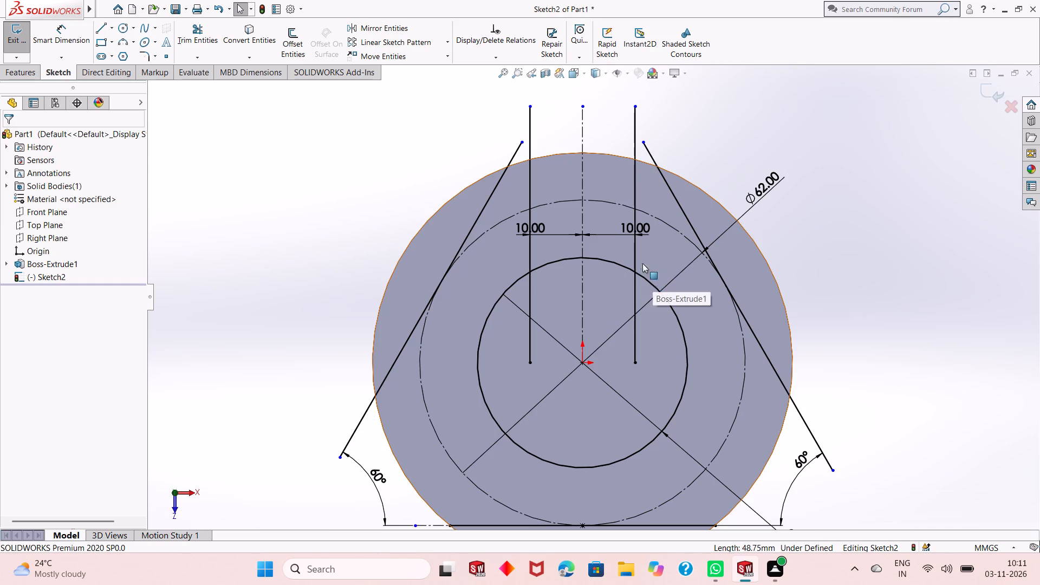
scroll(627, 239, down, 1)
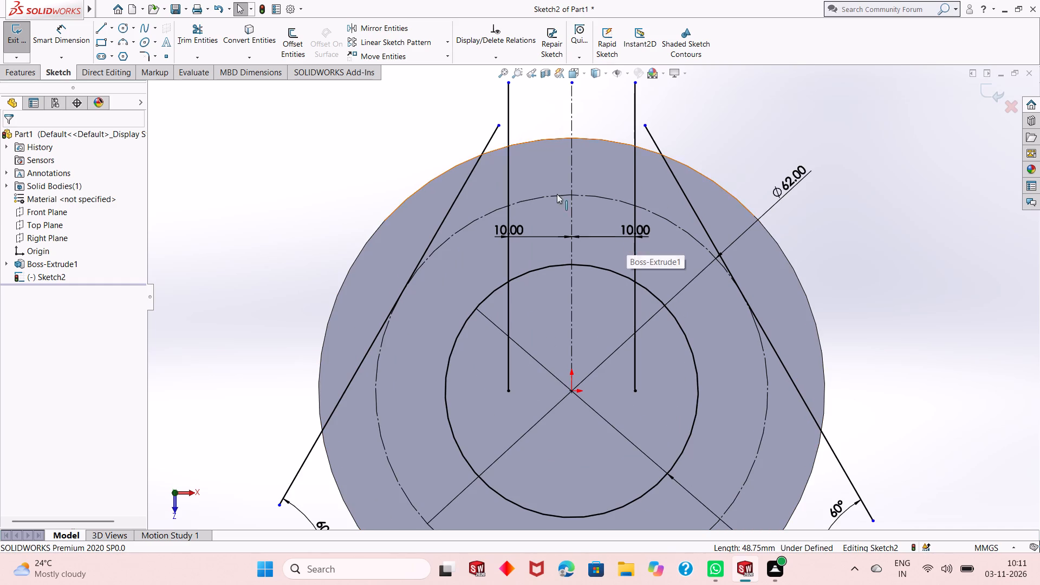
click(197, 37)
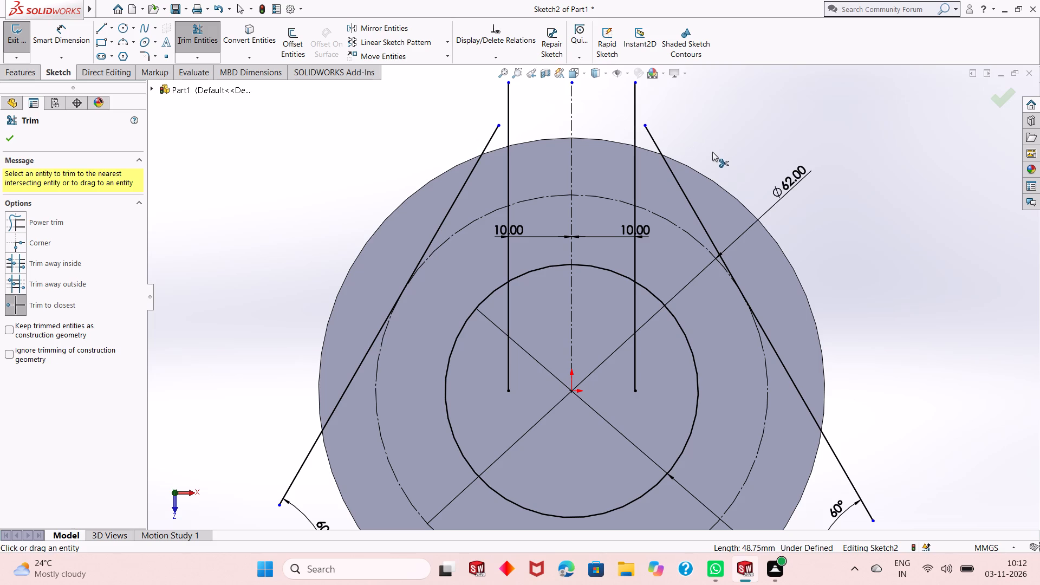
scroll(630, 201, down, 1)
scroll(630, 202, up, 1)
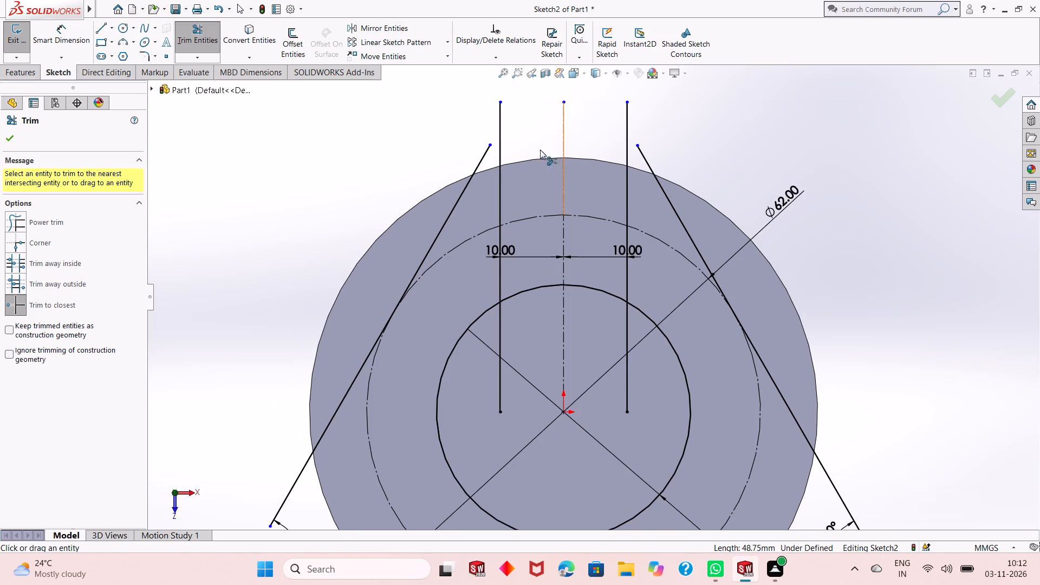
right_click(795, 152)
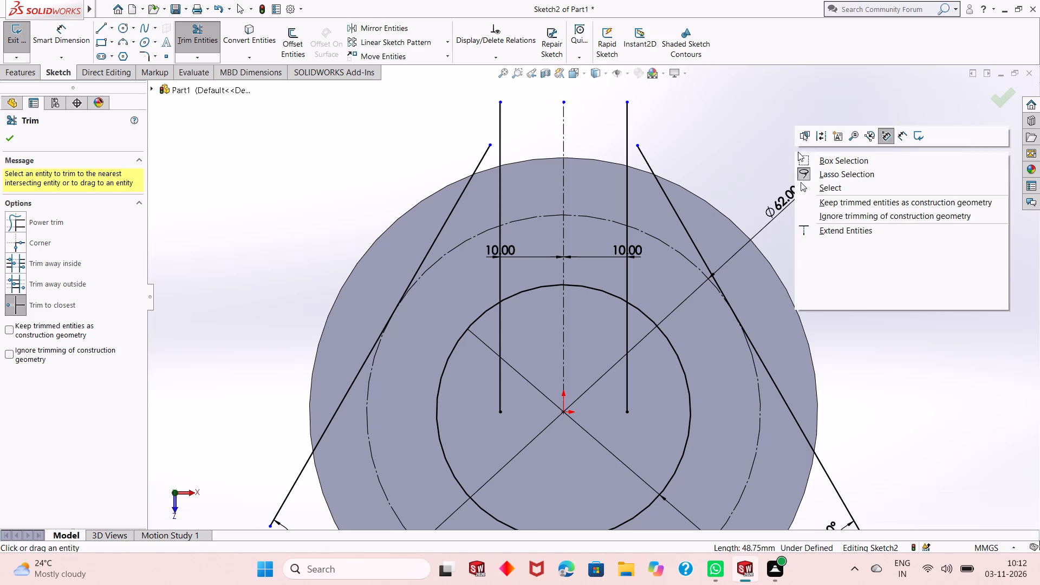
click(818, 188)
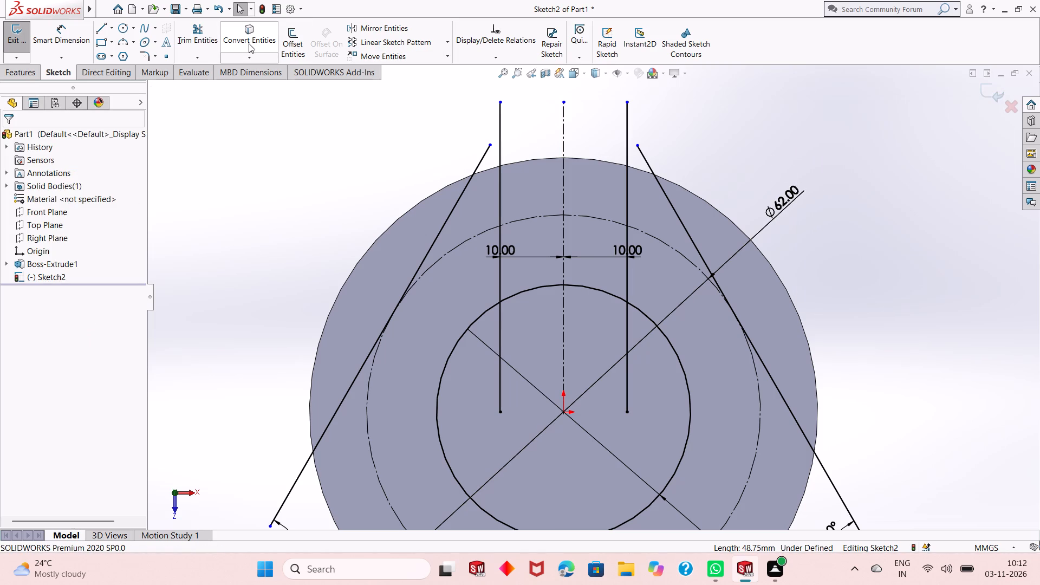
Convert the disc's 80 mm outer circular edge into a sketch entity with Convert Entities.
click(249, 43)
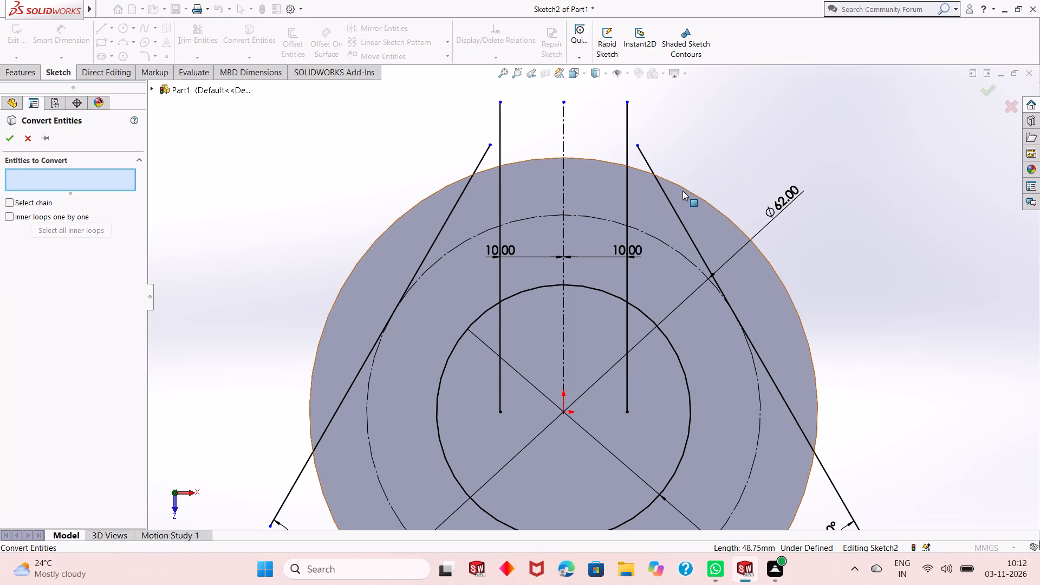
click(688, 190)
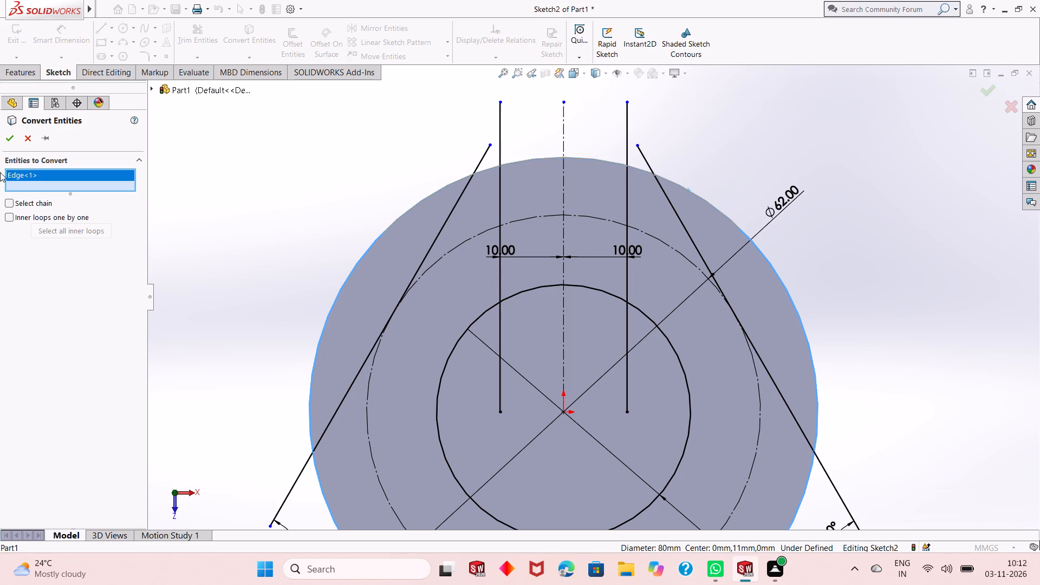
click(7, 141)
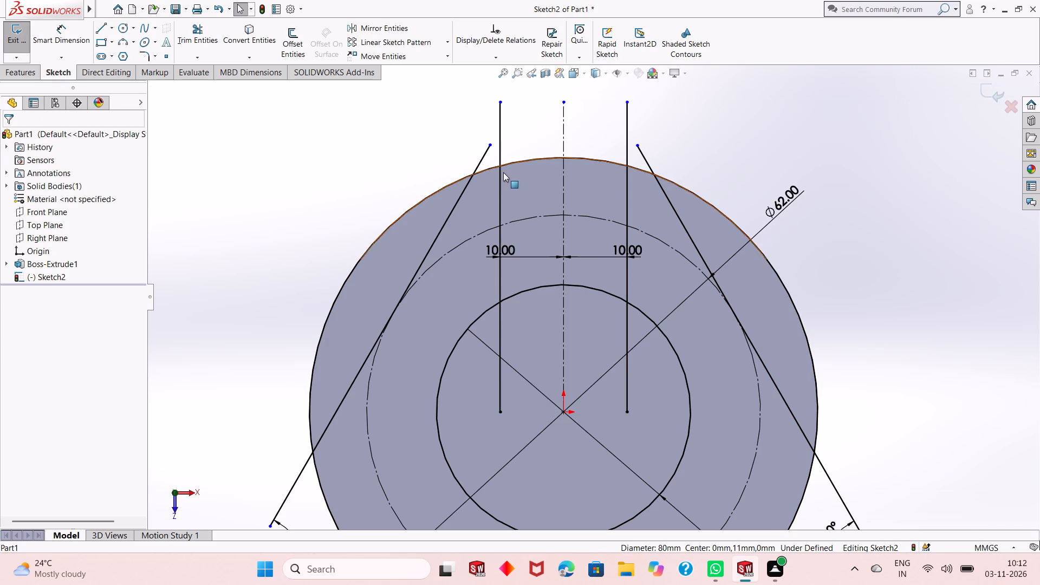
Trim the ends of the two vertical offset lines and both slanted lines that extend beyond the disc's outer circle.
click(184, 32)
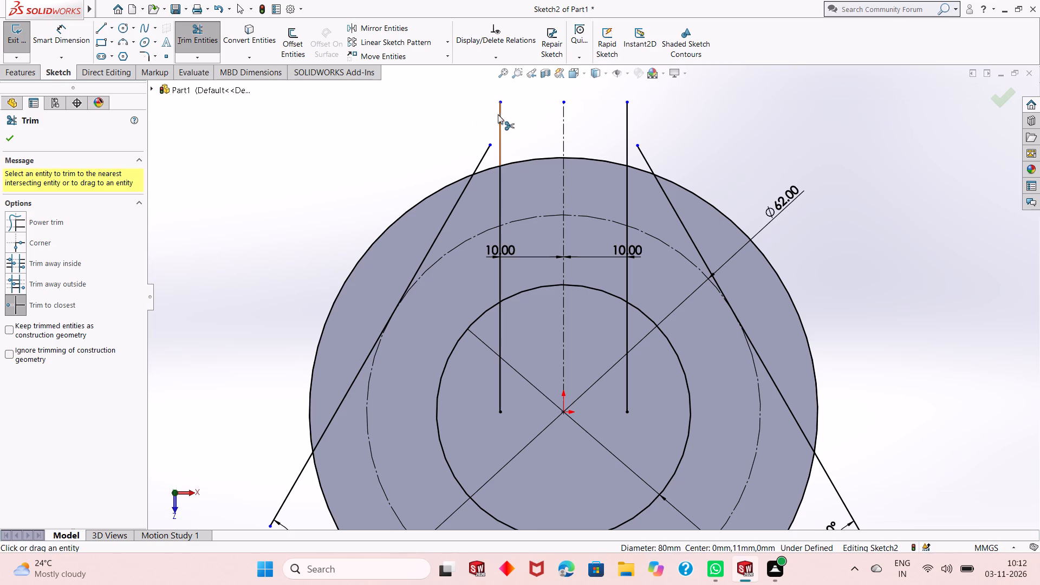
click(643, 159)
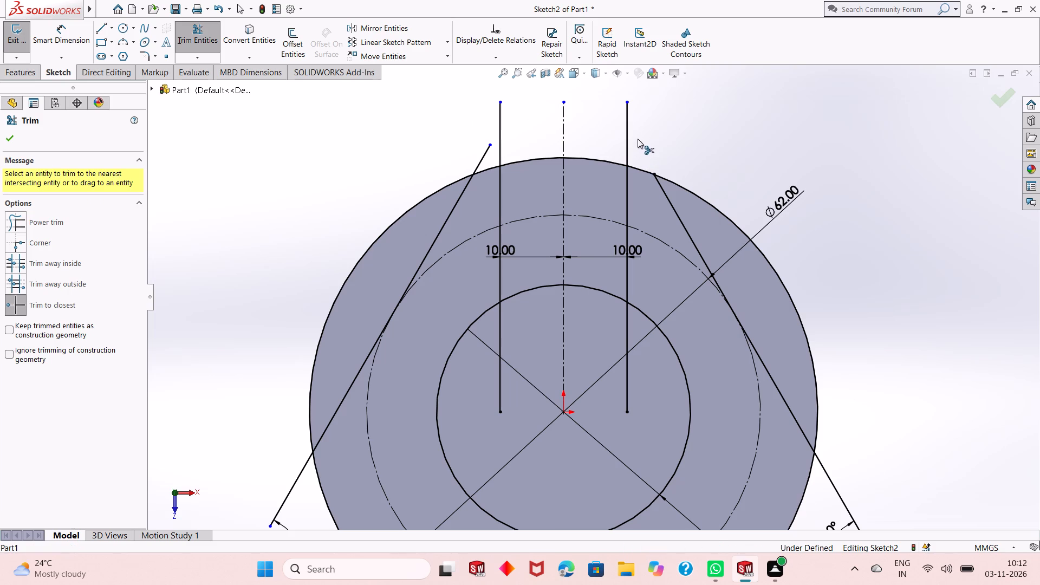
click(627, 107)
click(499, 126)
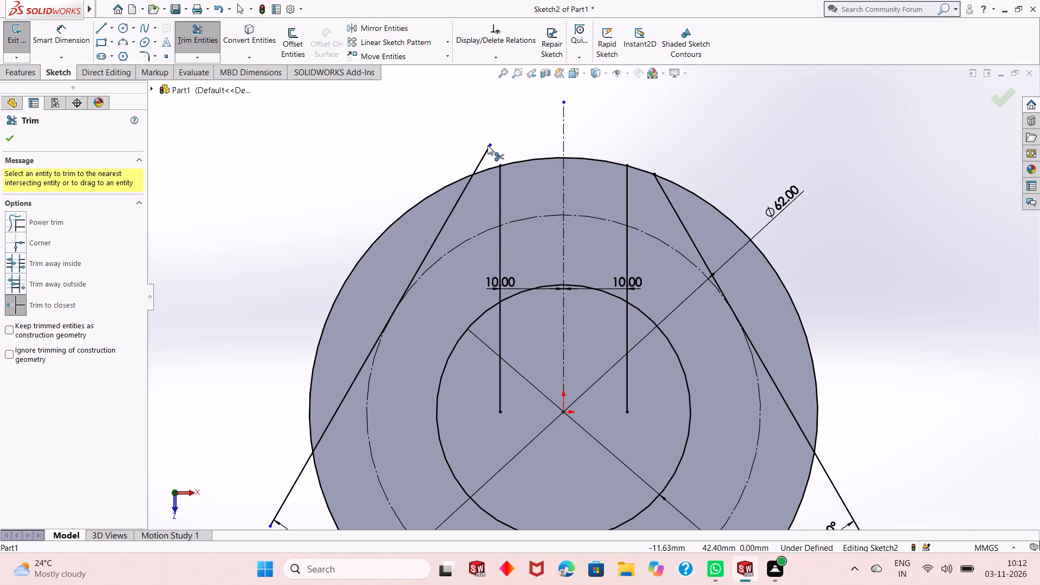
click(484, 155)
scroll(581, 145, up, 1)
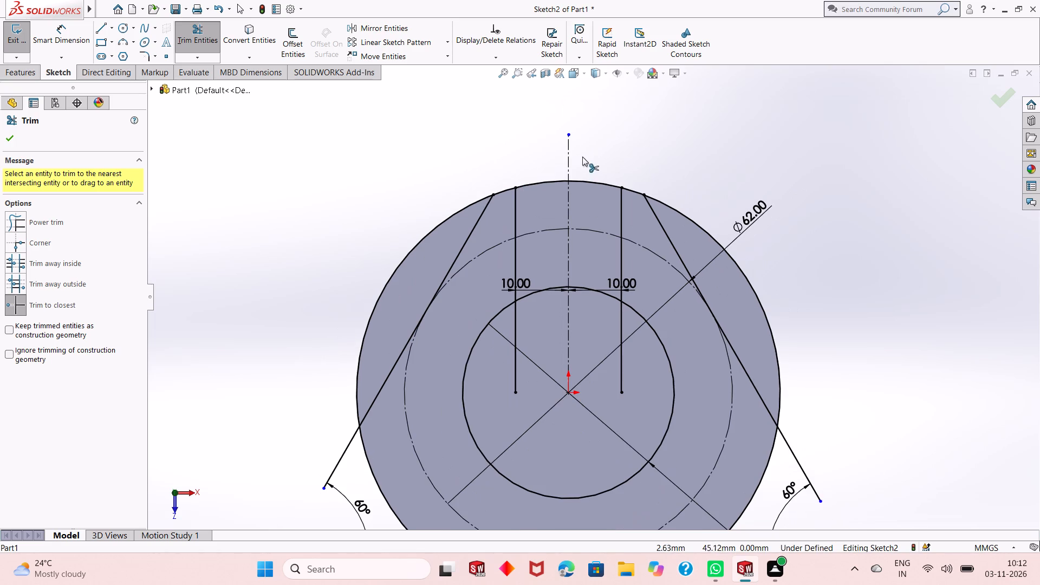
scroll(585, 173, up, 1)
scroll(580, 269, up, 2)
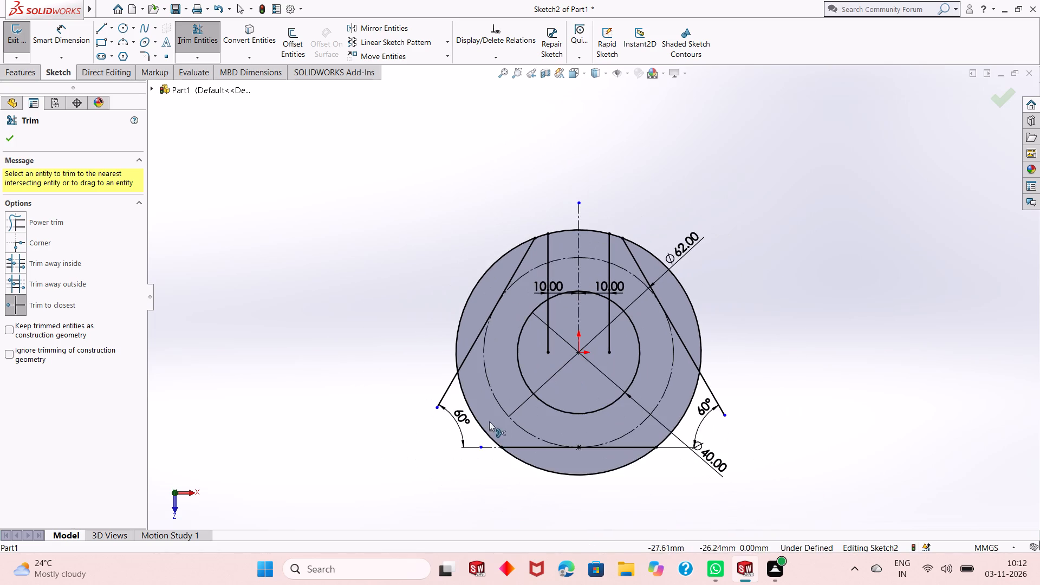
scroll(487, 401, down, 3)
click(435, 368)
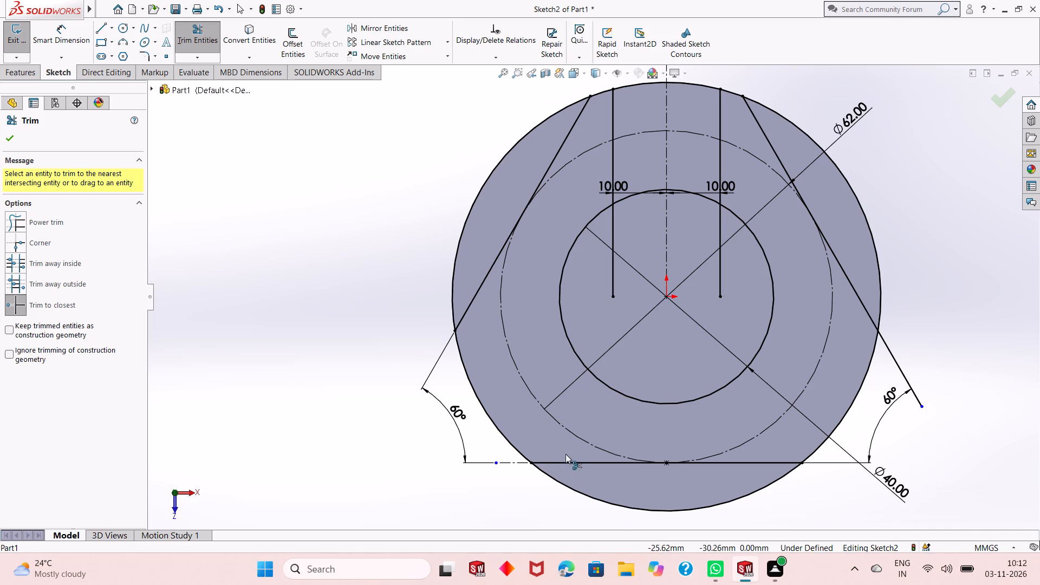
click(887, 348)
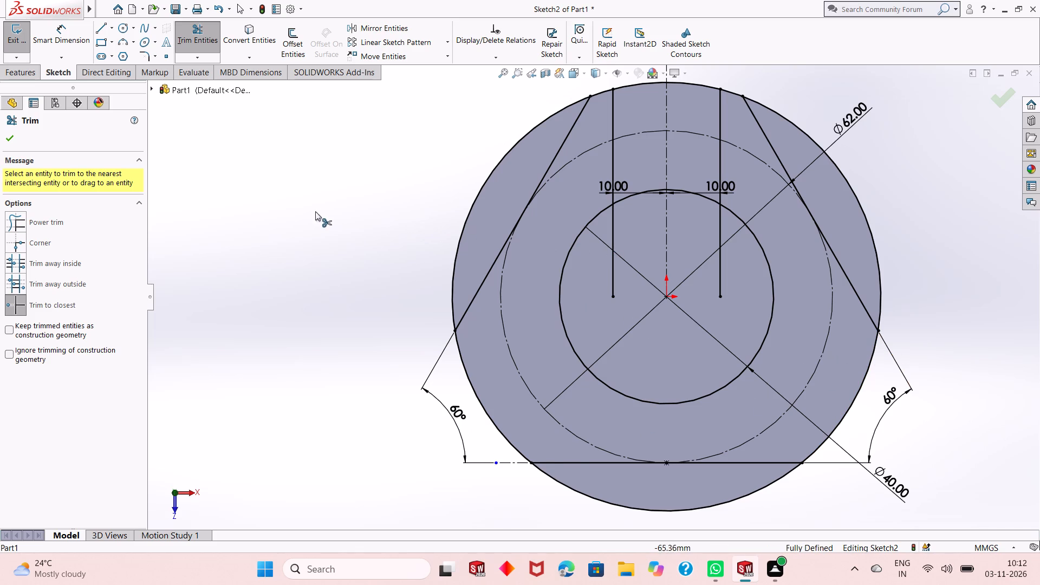
right_click(294, 188)
click(366, 224)
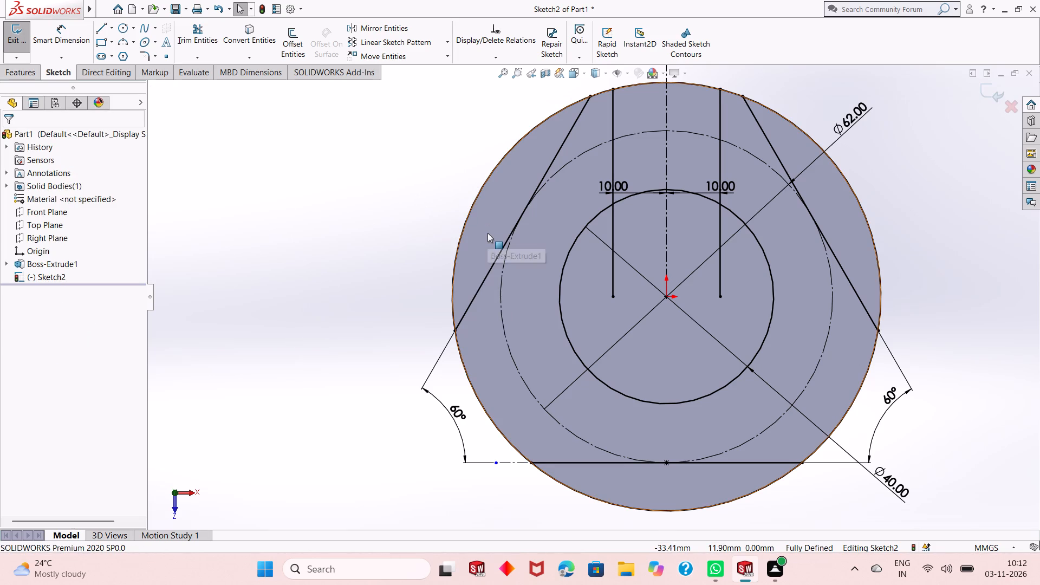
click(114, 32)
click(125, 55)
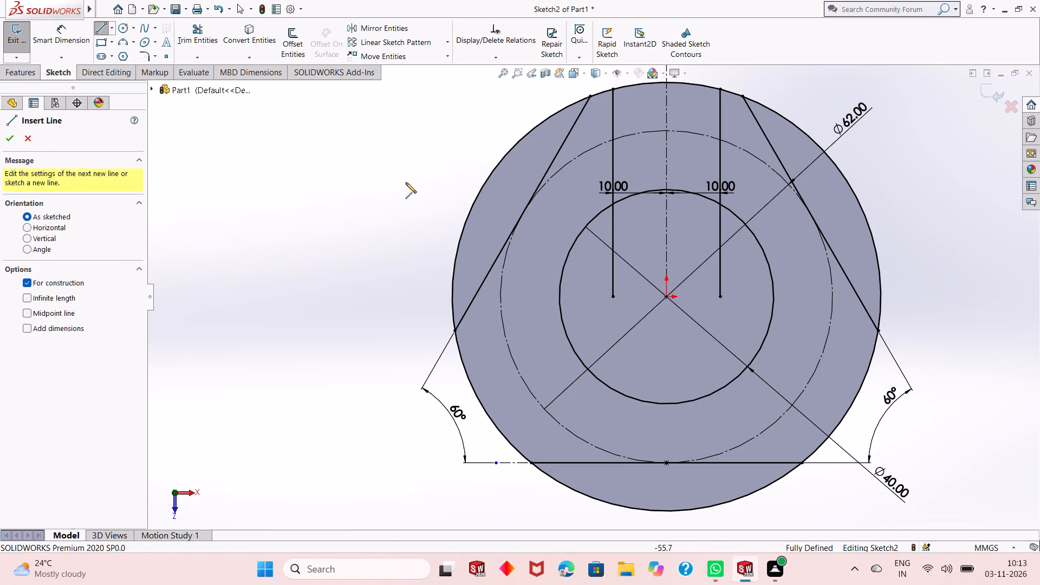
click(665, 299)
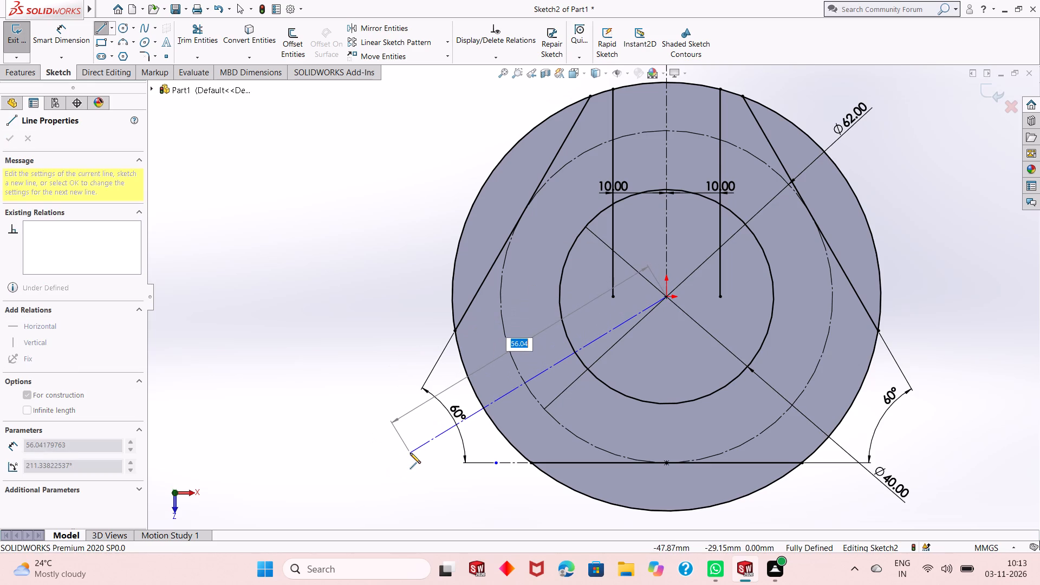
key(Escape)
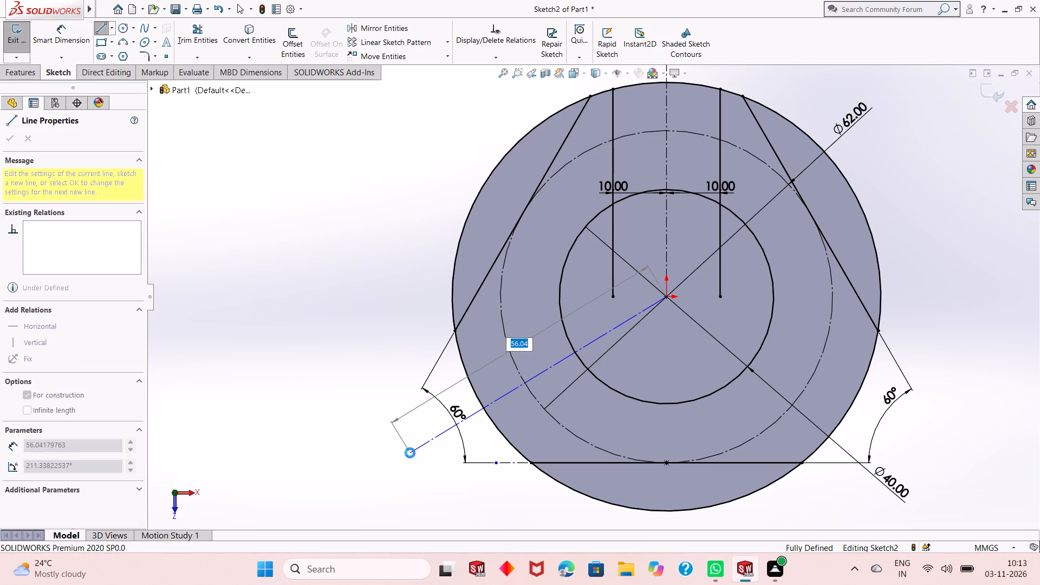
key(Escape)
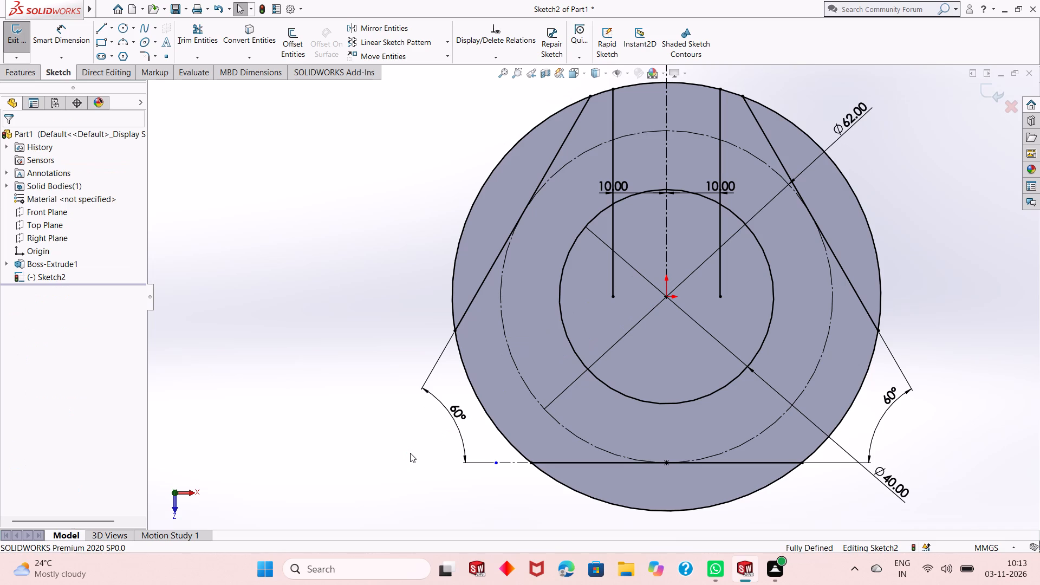
Circular-pattern the vertical centerline around the origin with 3 equally spaced instances over 360 degrees.
click(665, 154)
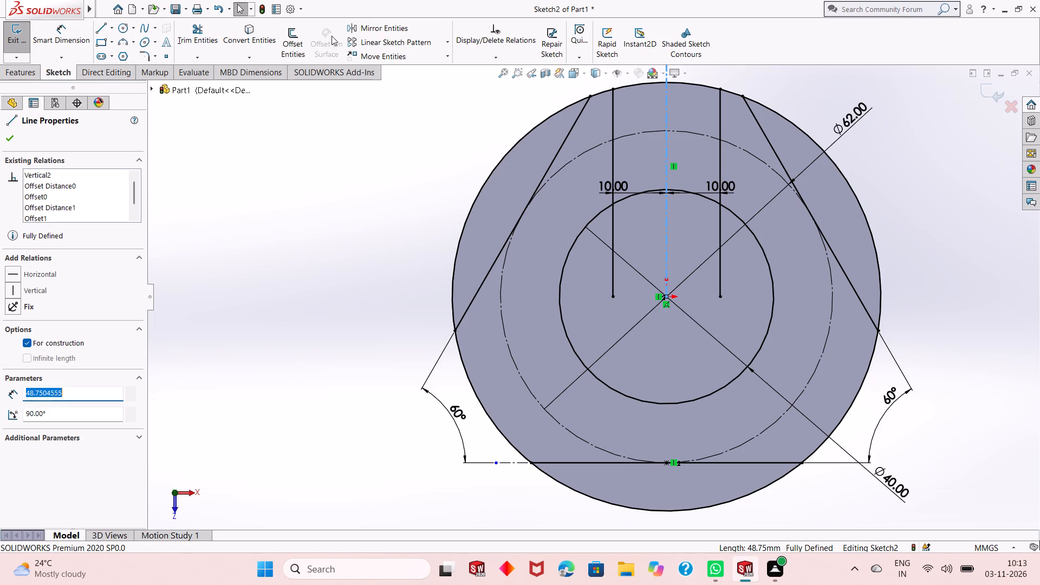
click(448, 42)
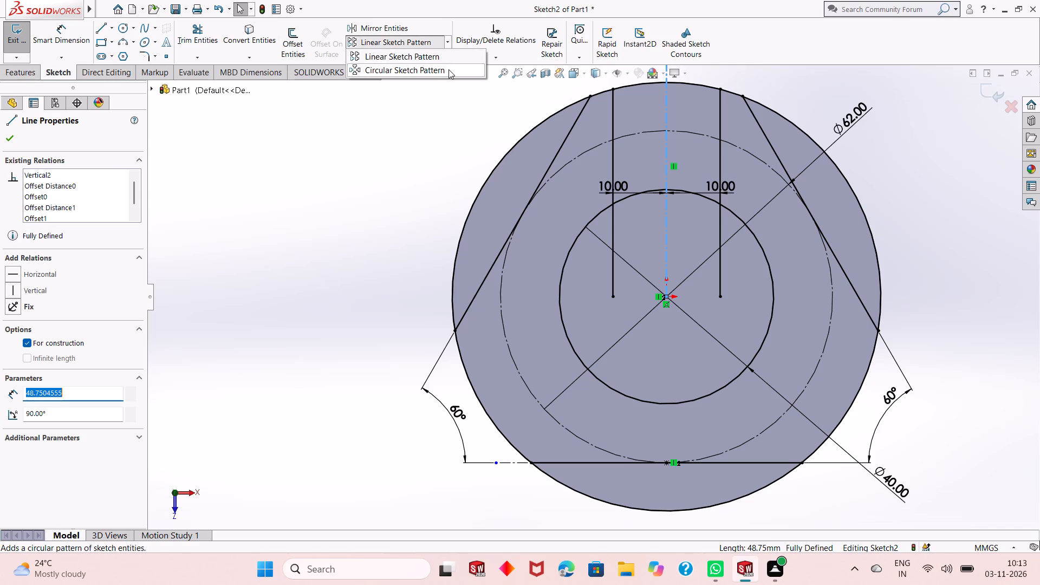
click(449, 69)
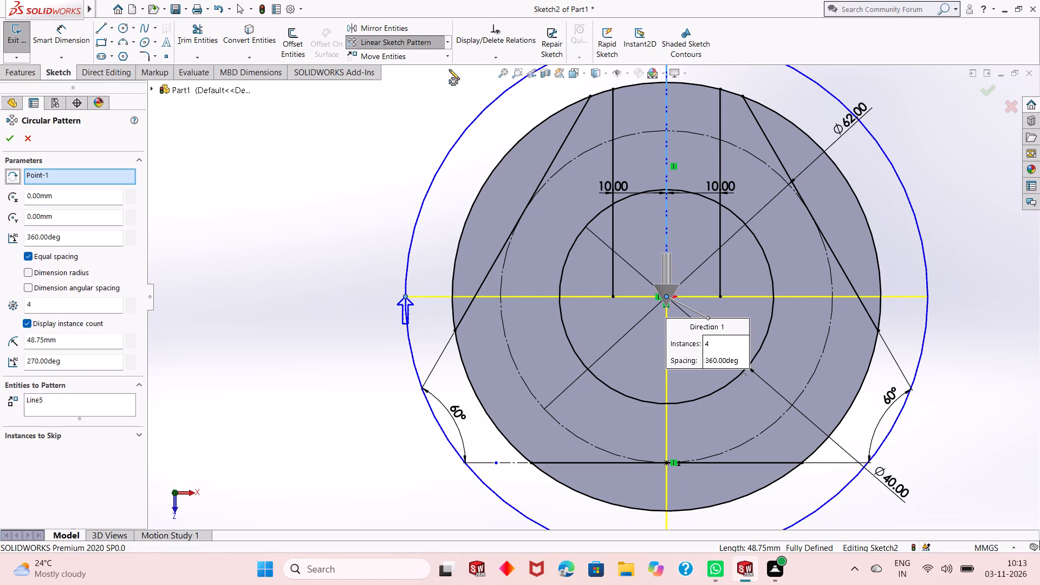
double_click(66, 309)
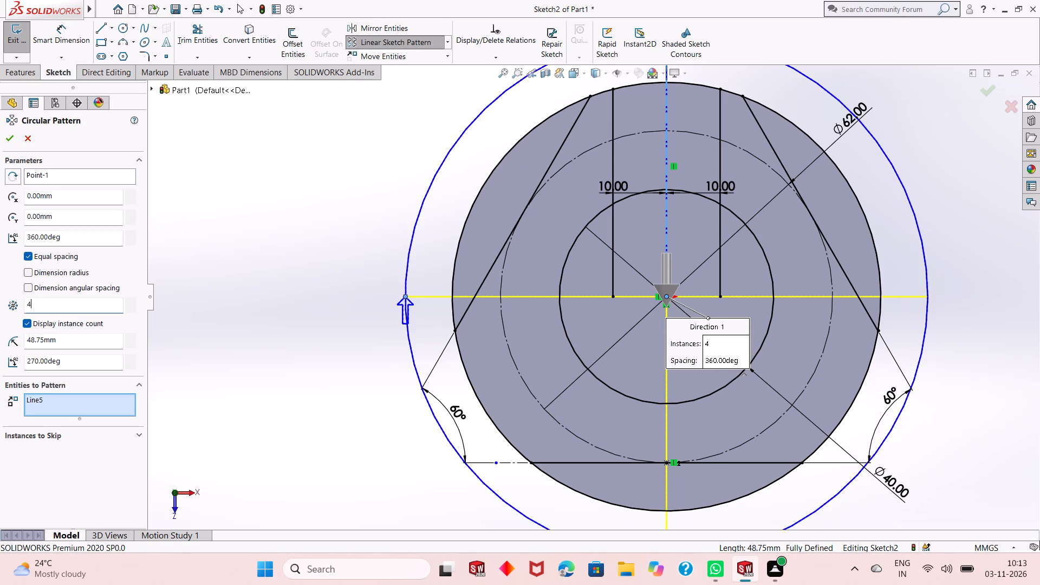
key(3)
key(Return)
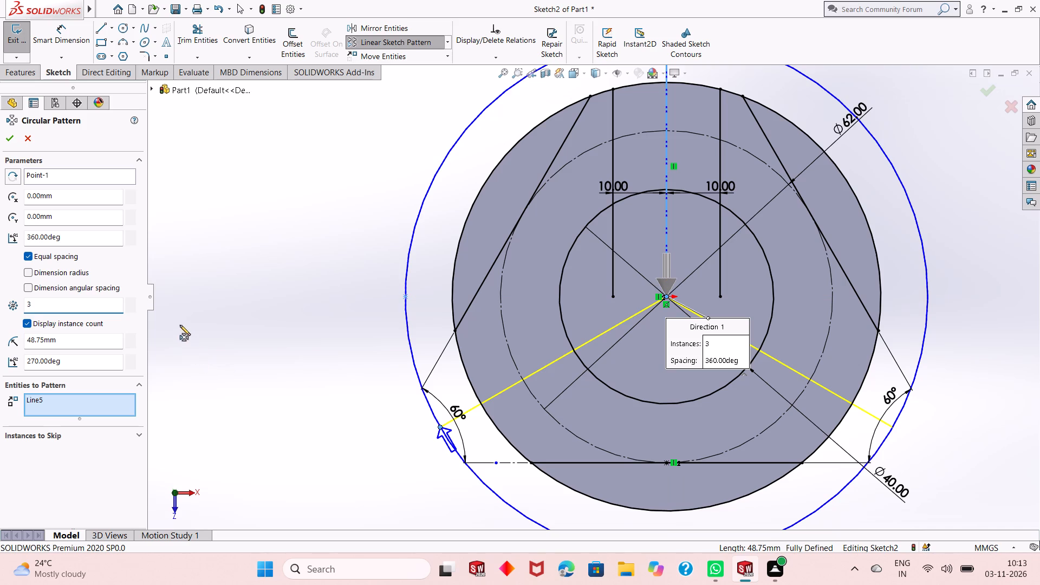
click(9, 139)
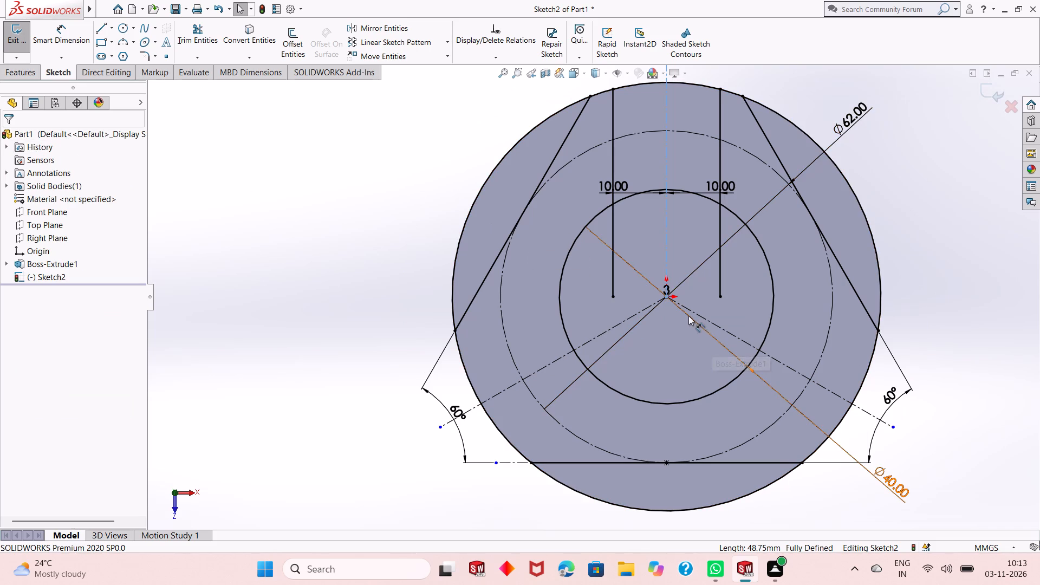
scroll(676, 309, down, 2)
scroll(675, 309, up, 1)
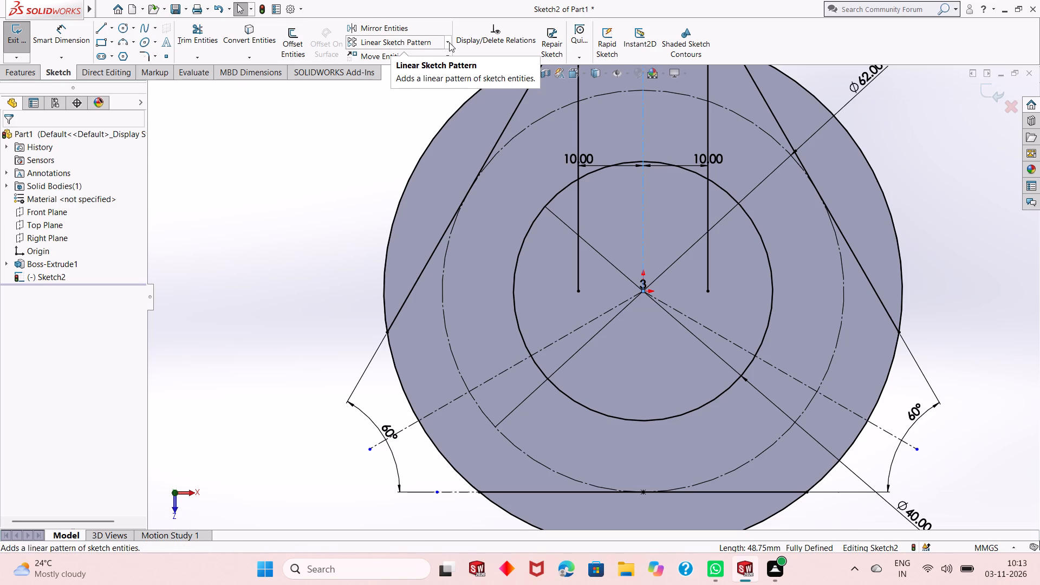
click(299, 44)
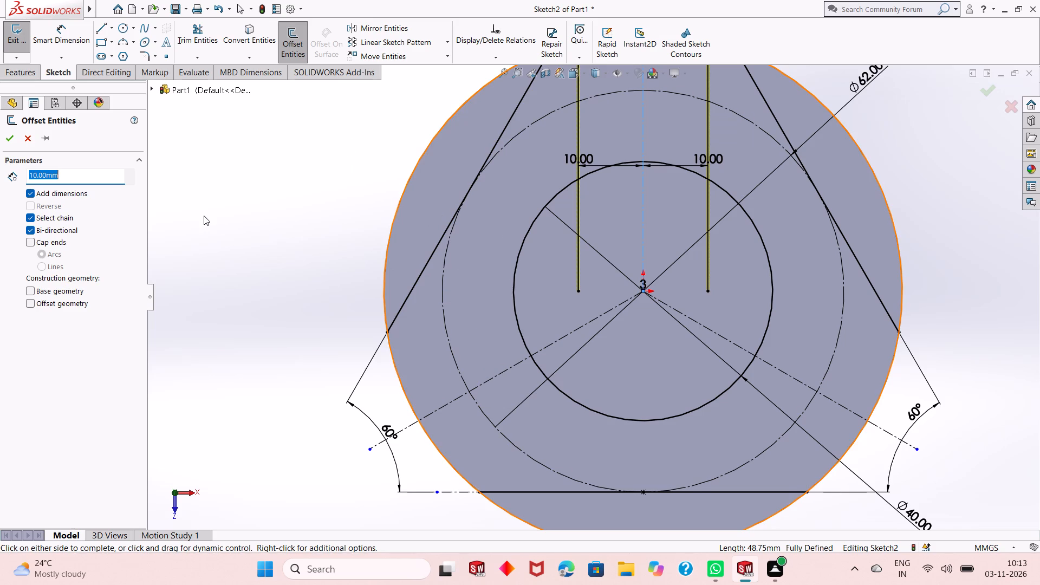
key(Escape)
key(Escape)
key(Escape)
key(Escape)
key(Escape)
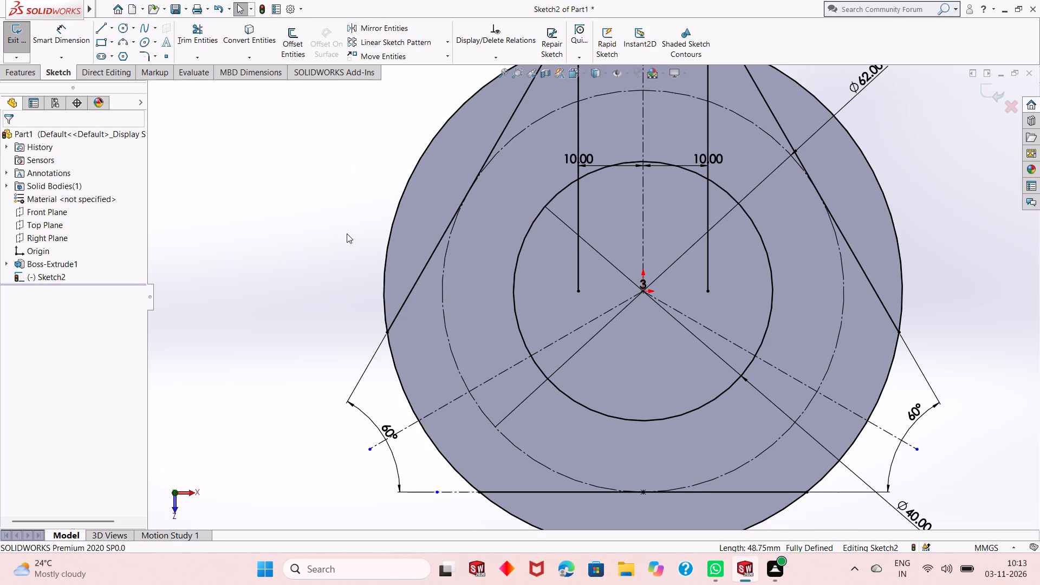
Offset the two slanted patterned centerlines together by 10 mm in both directions, with dimensions added.
click(285, 38)
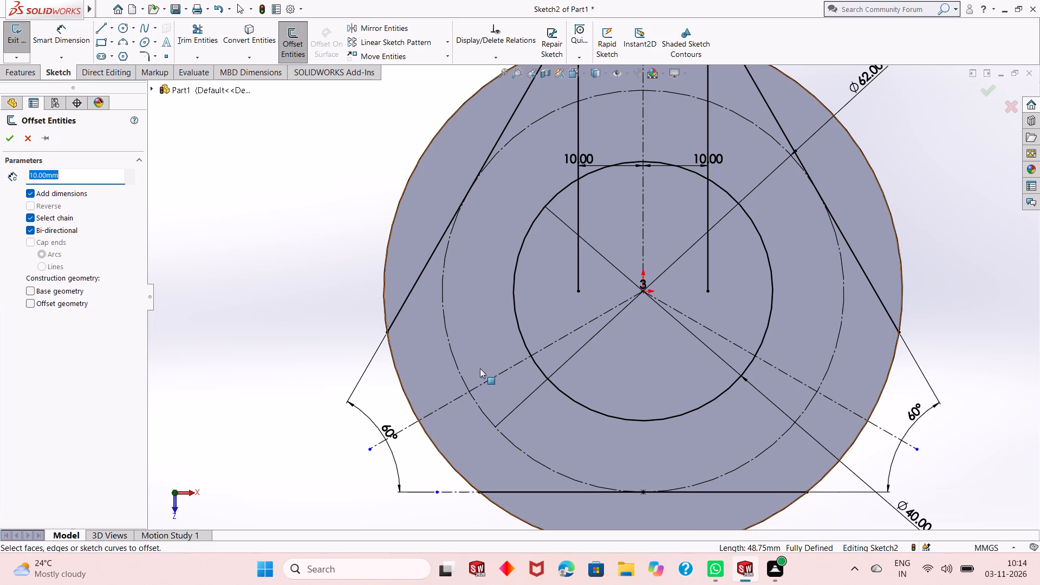
click(488, 381)
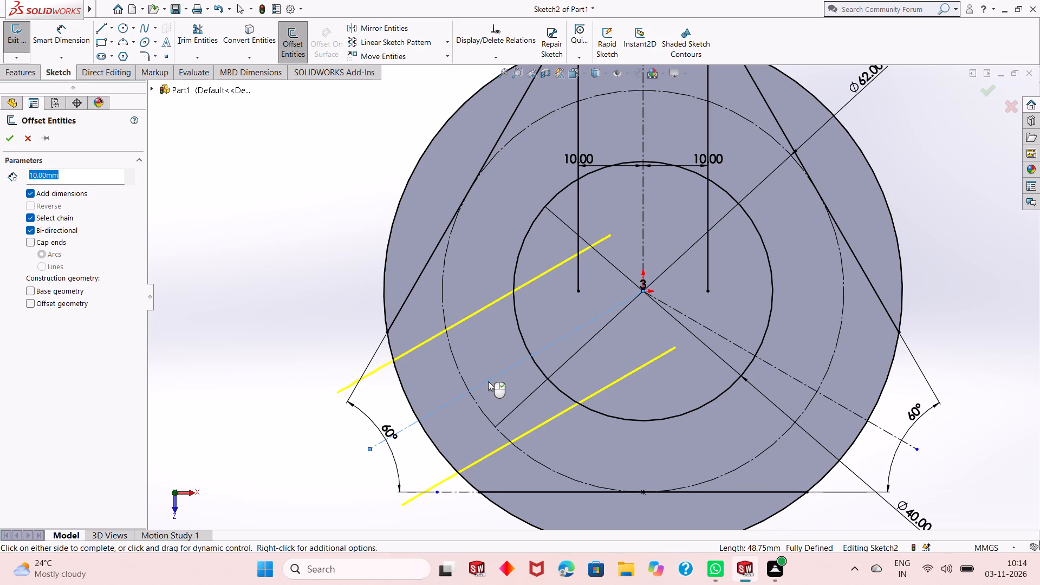
click(769, 362)
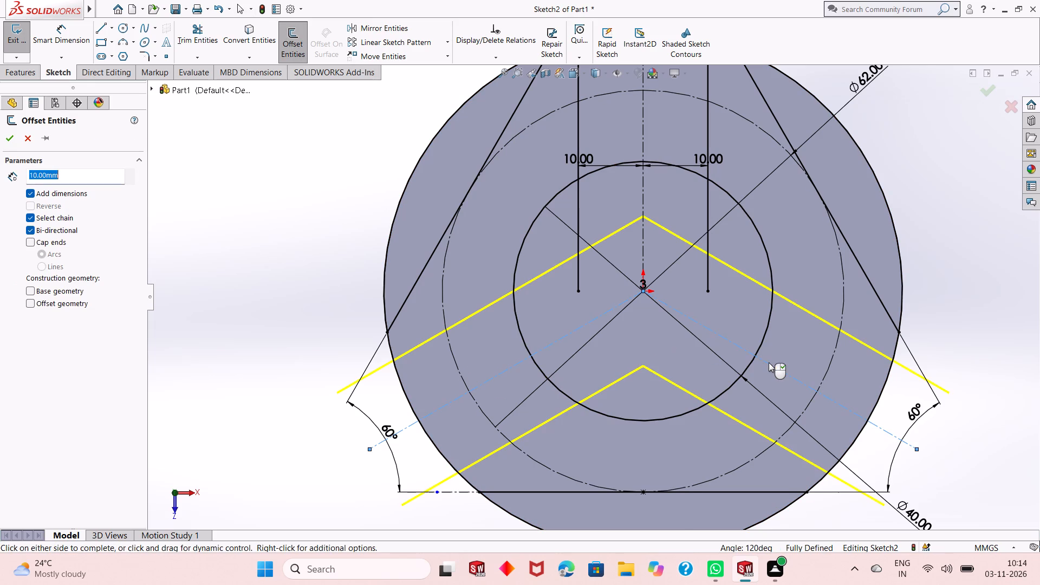
click(8, 135)
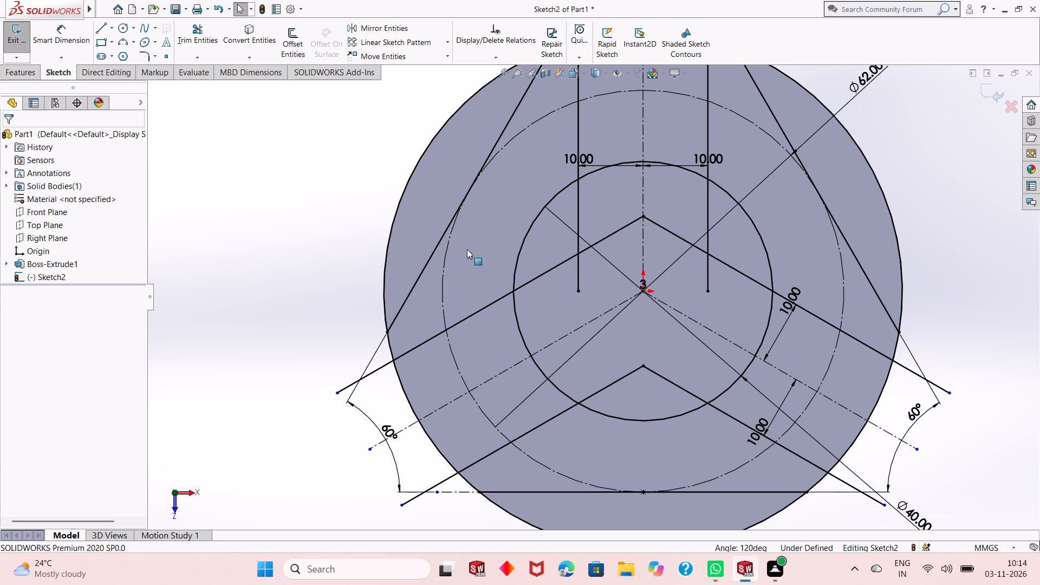
scroll(550, 266, down, 2)
scroll(550, 267, up, 3)
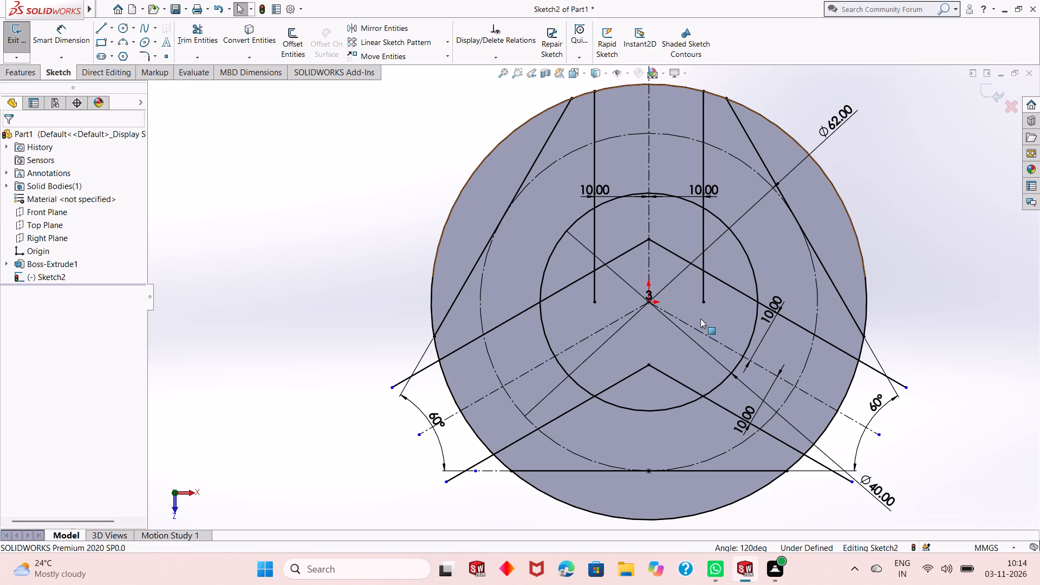
scroll(697, 319, up, 1)
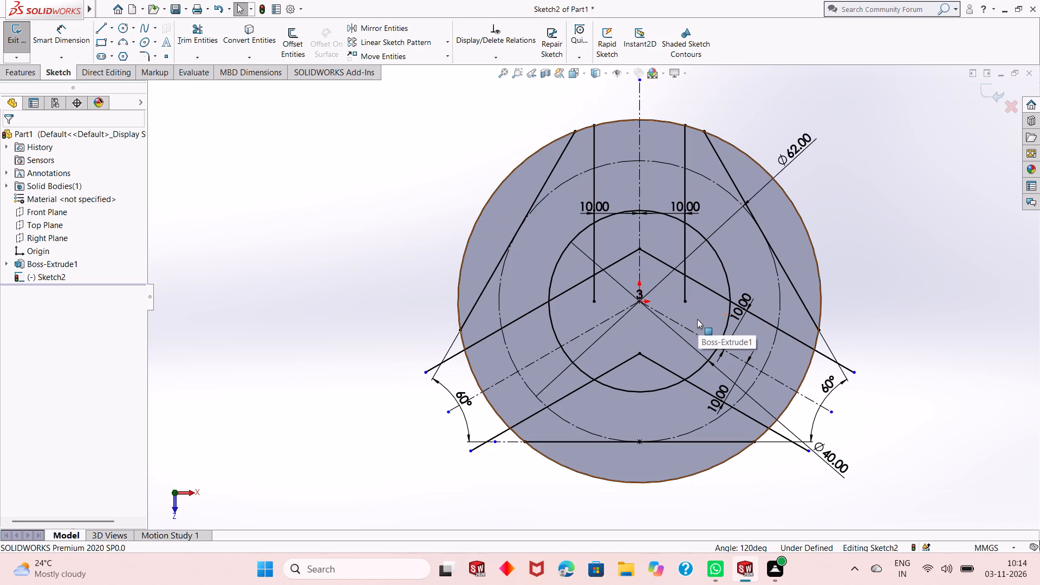
Trim the portions of all six slot lines that lie inside the 40 mm circle.
scroll(697, 319, down, 1)
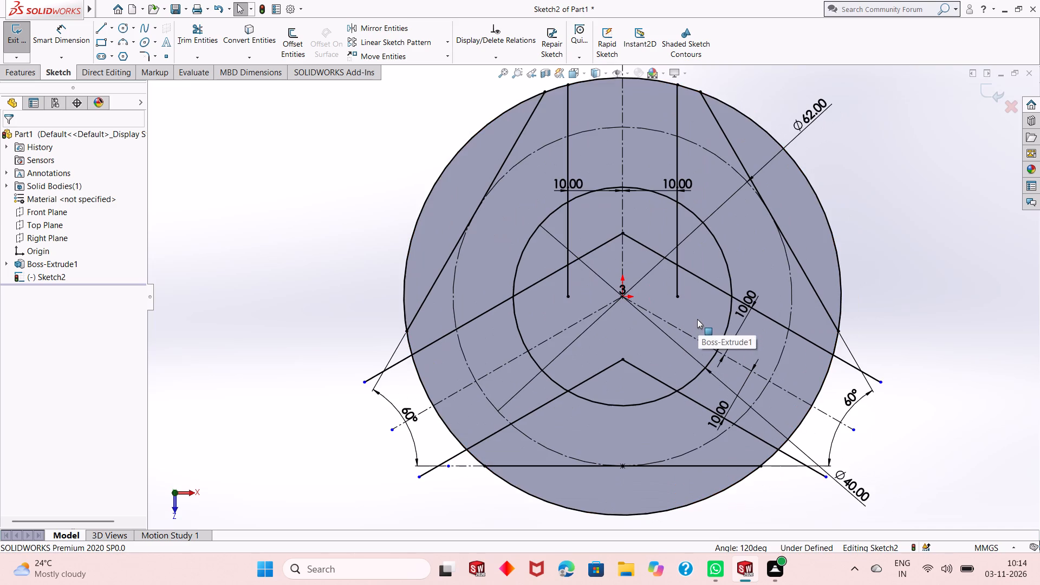
click(207, 38)
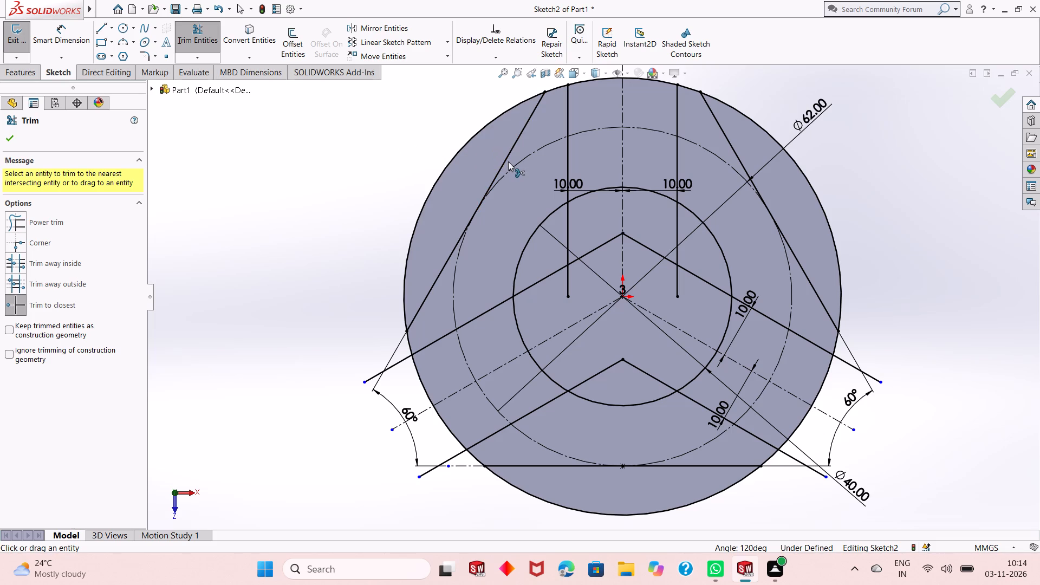
click(594, 249)
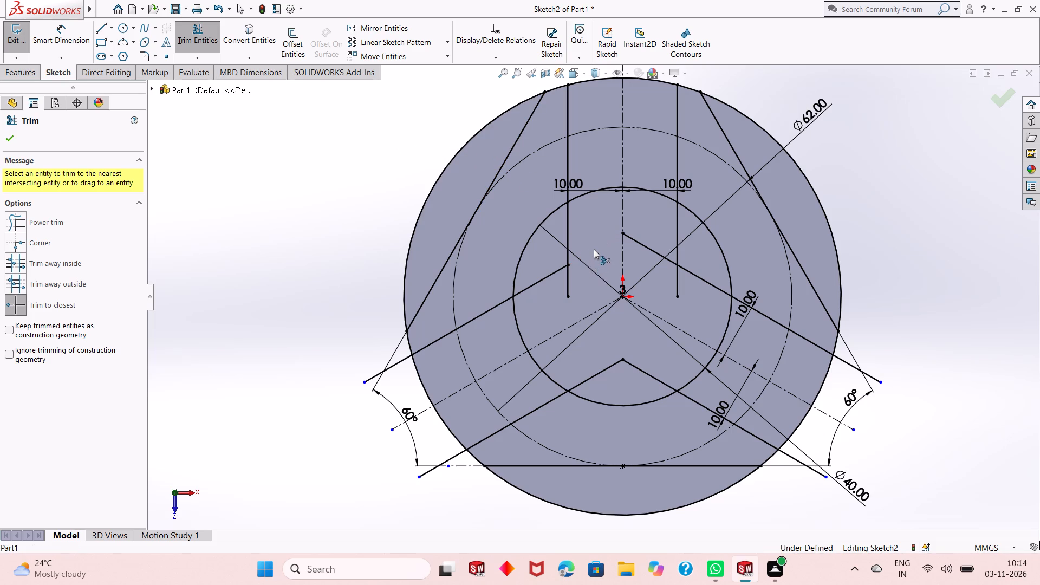
click(542, 278)
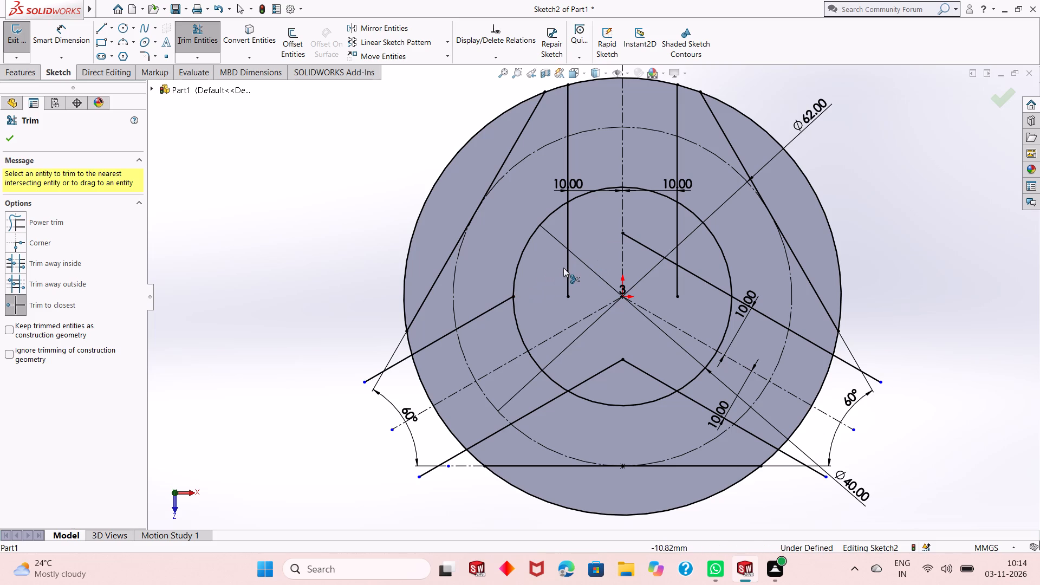
click(568, 264)
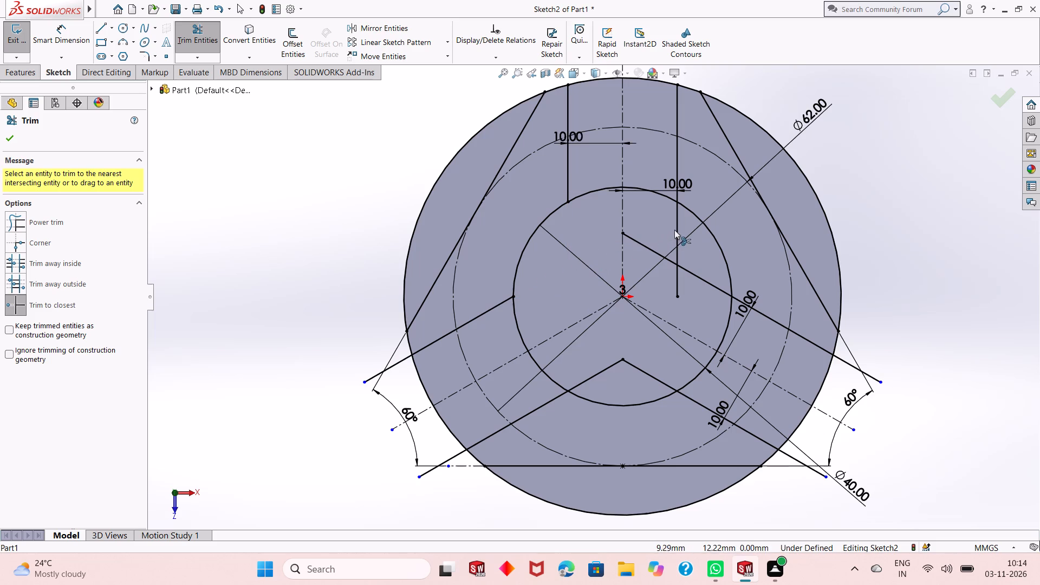
click(677, 281)
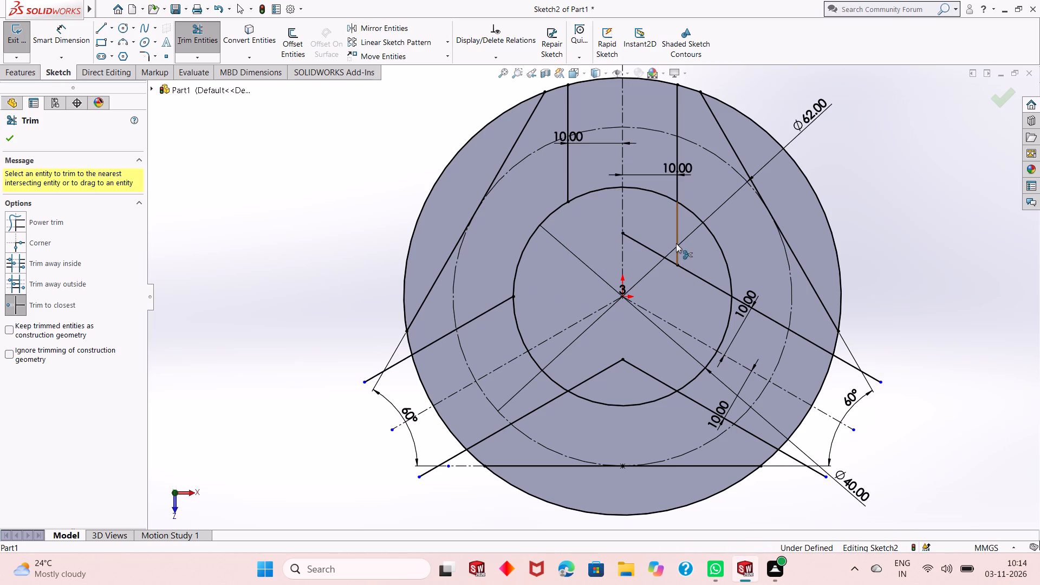
click(676, 243)
click(646, 246)
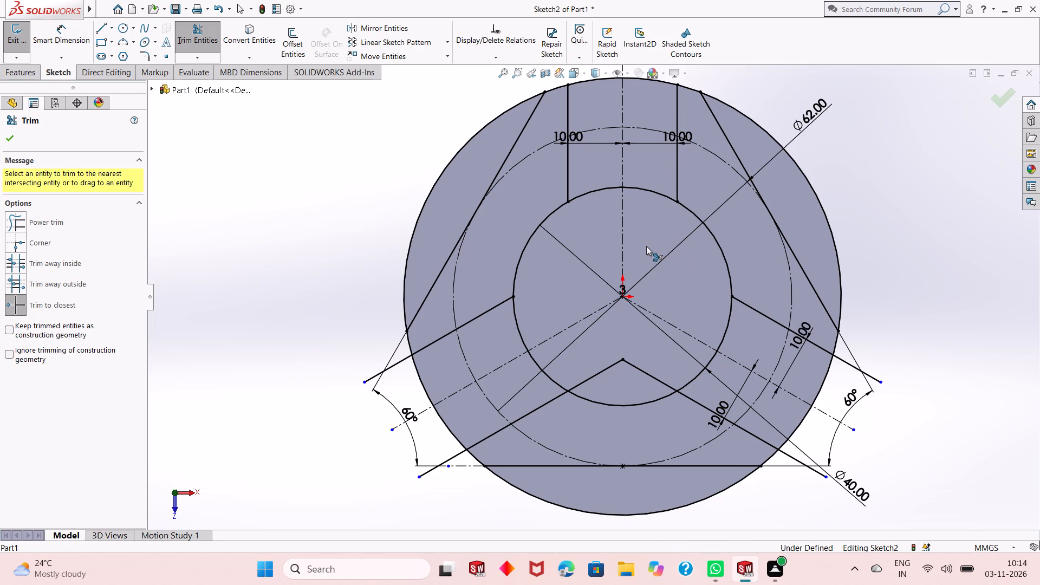
click(632, 366)
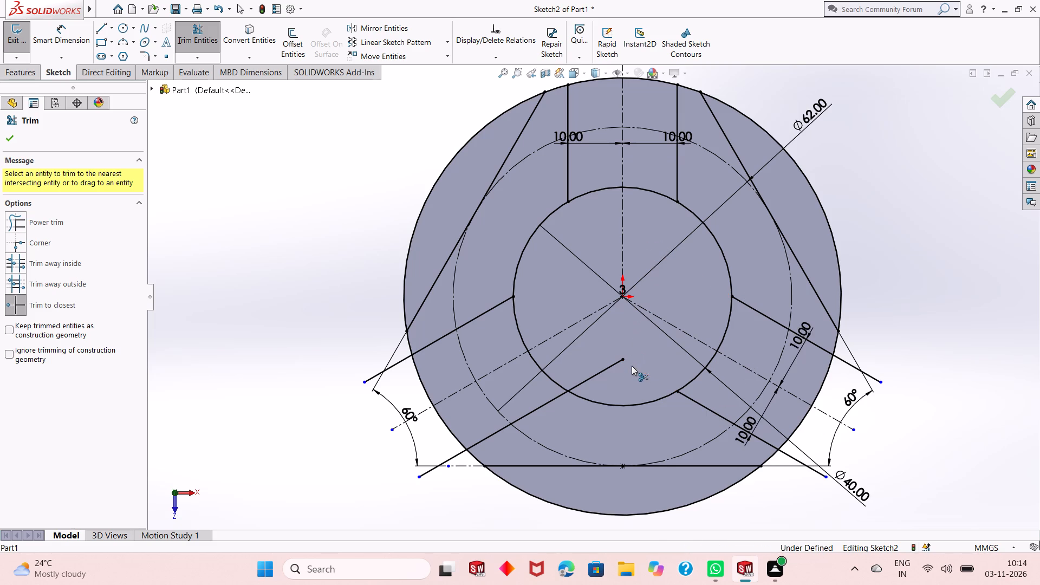
click(601, 373)
Trim the ends of the four slanted slot lines that extend beyond the disc's outer circle.
click(434, 473)
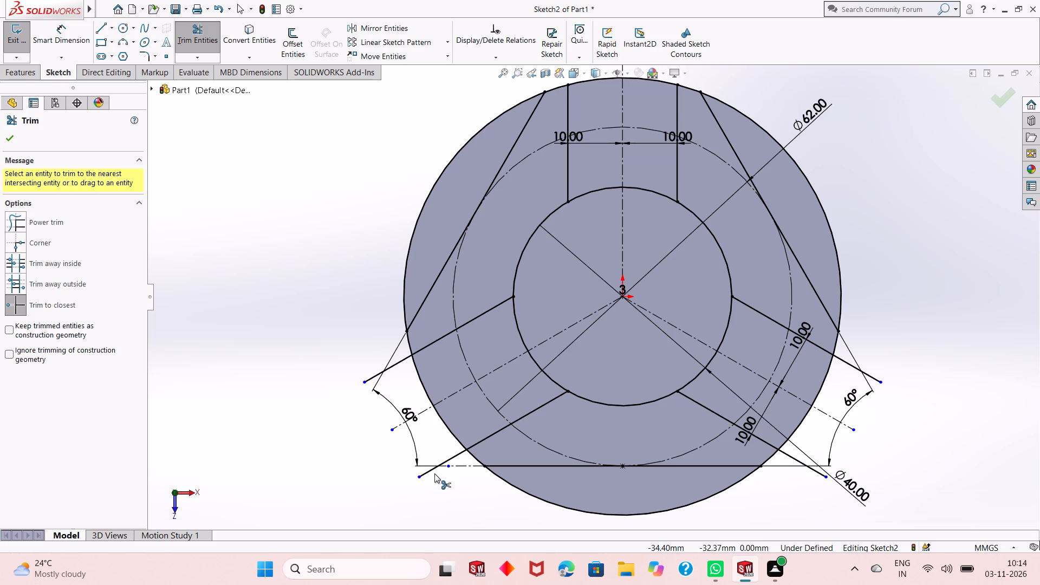
click(434, 470)
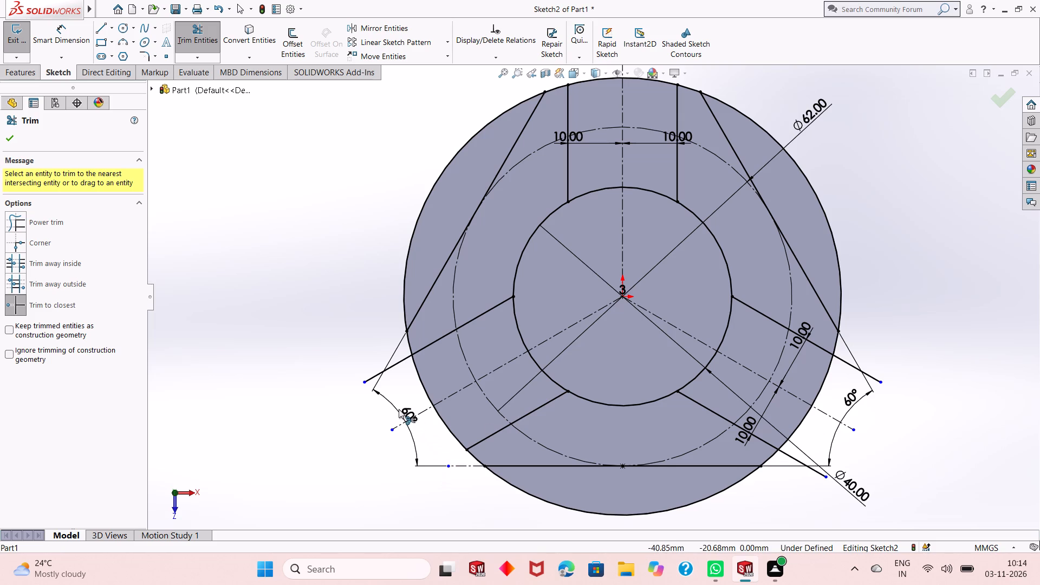
click(387, 372)
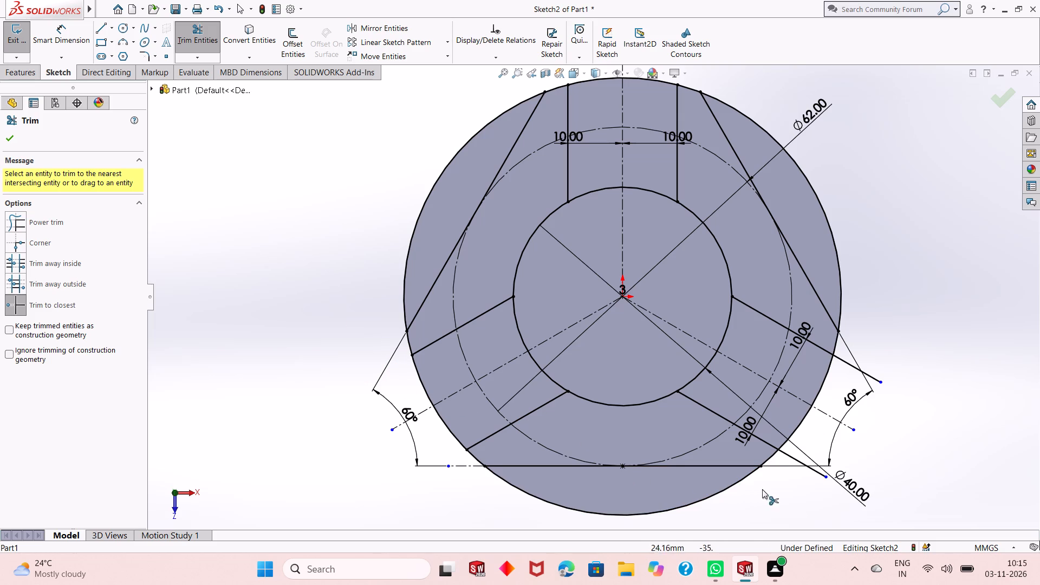
click(821, 473)
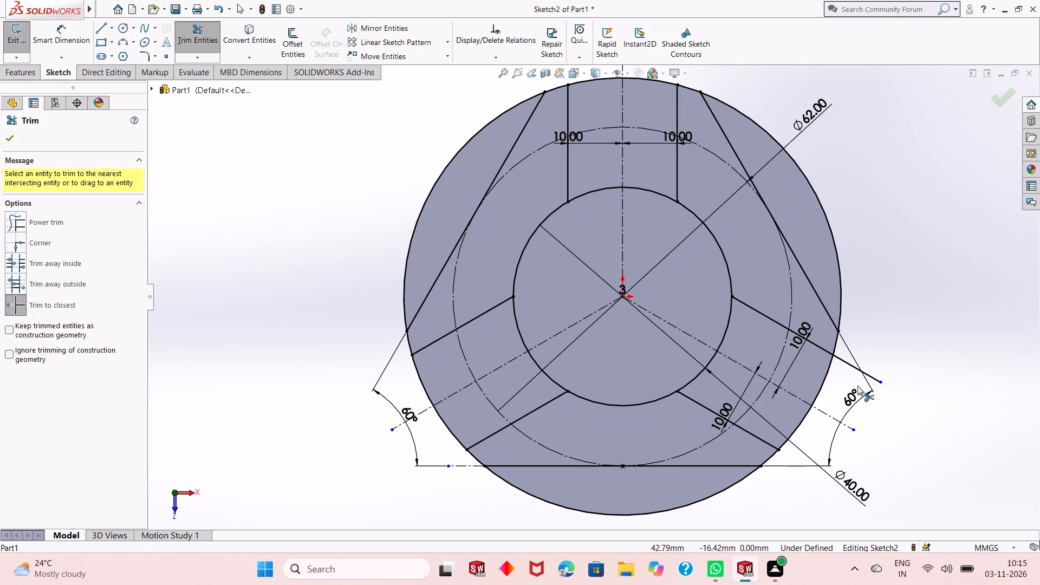
click(872, 380)
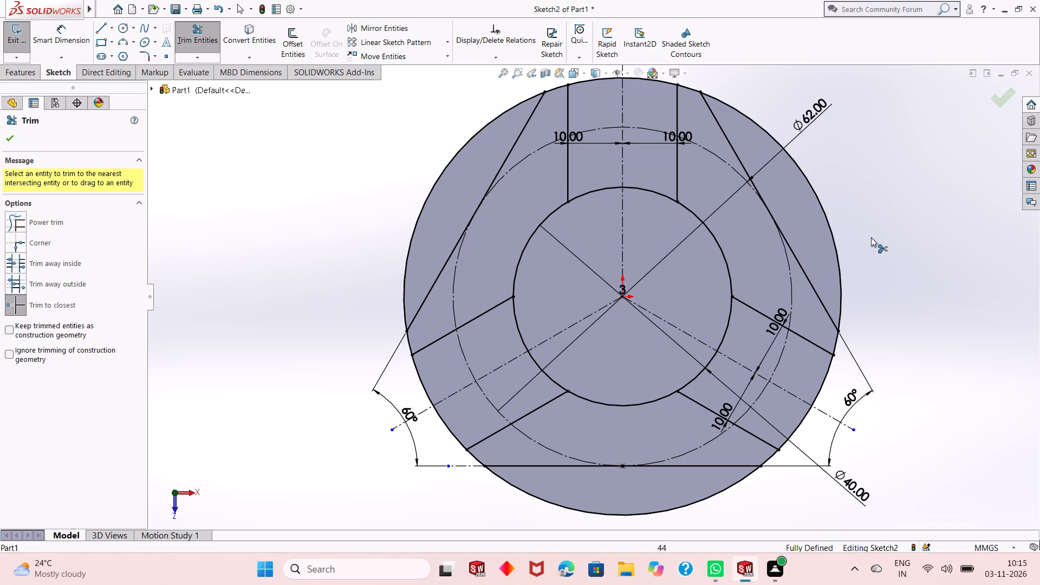
right_click(900, 213)
click(902, 251)
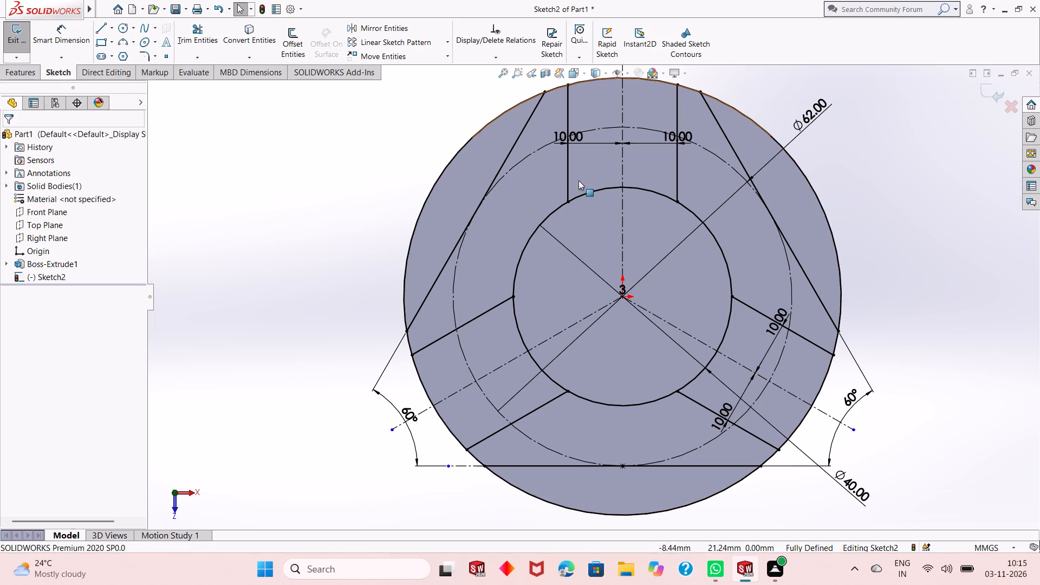
Examine the trimmed slot and tangent lines between the 40 mm circle and the disc's outer circle.
scroll(622, 392, down, 4)
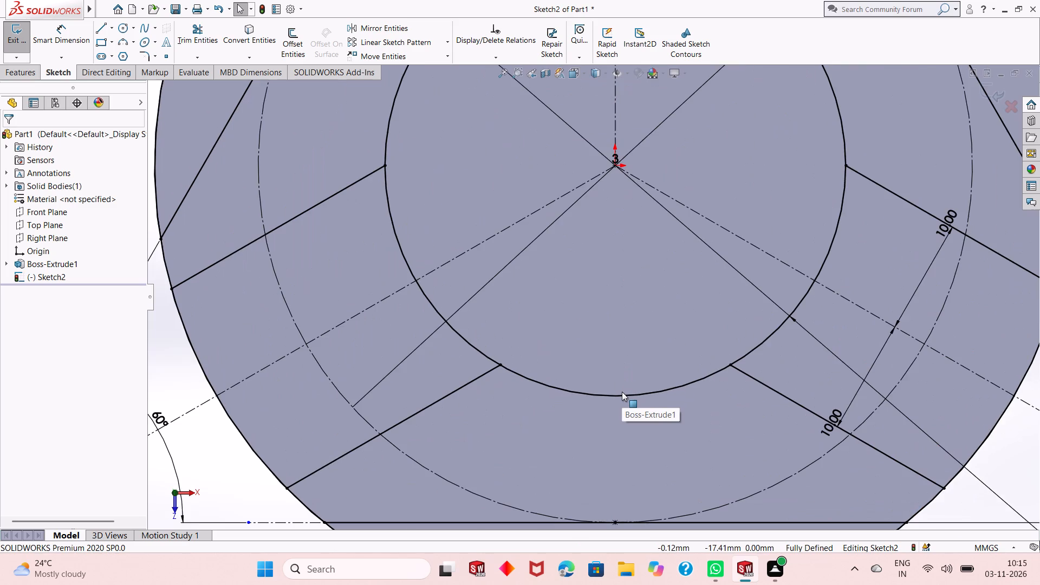
scroll(622, 392, up, 7)
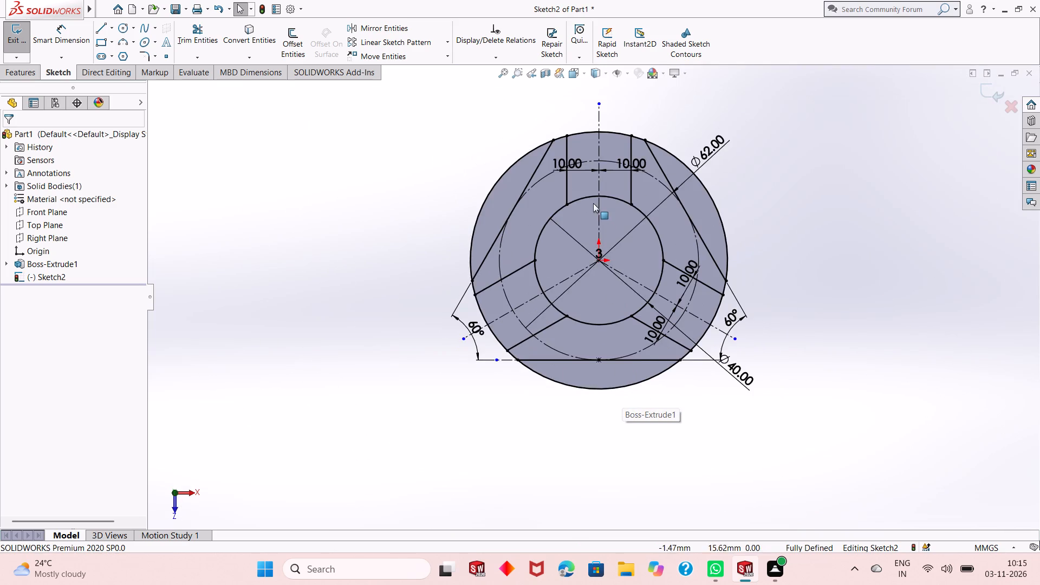
scroll(593, 203, down, 2)
scroll(636, 314, down, 1)
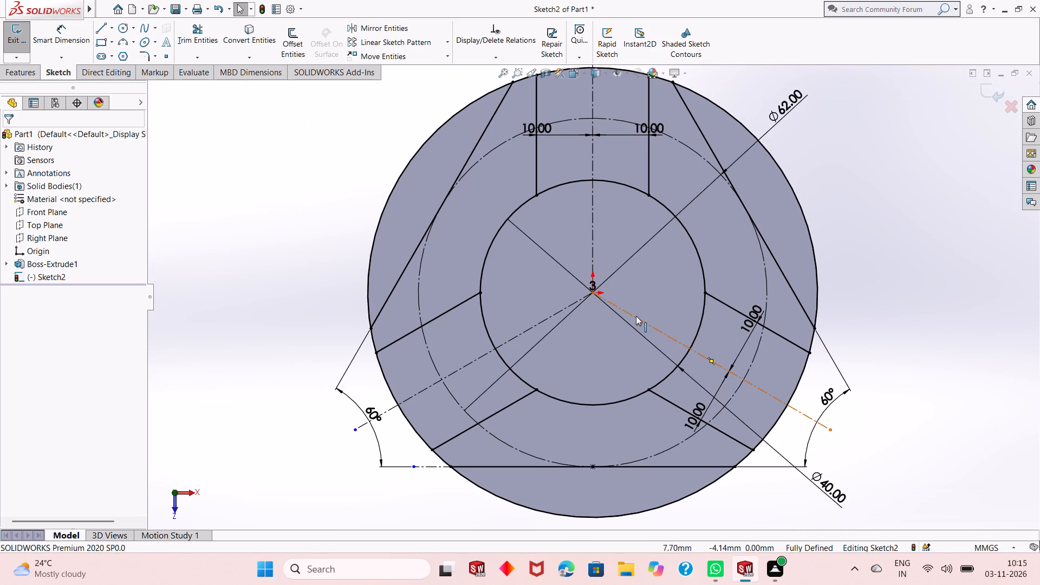
scroll(636, 316, down, 1)
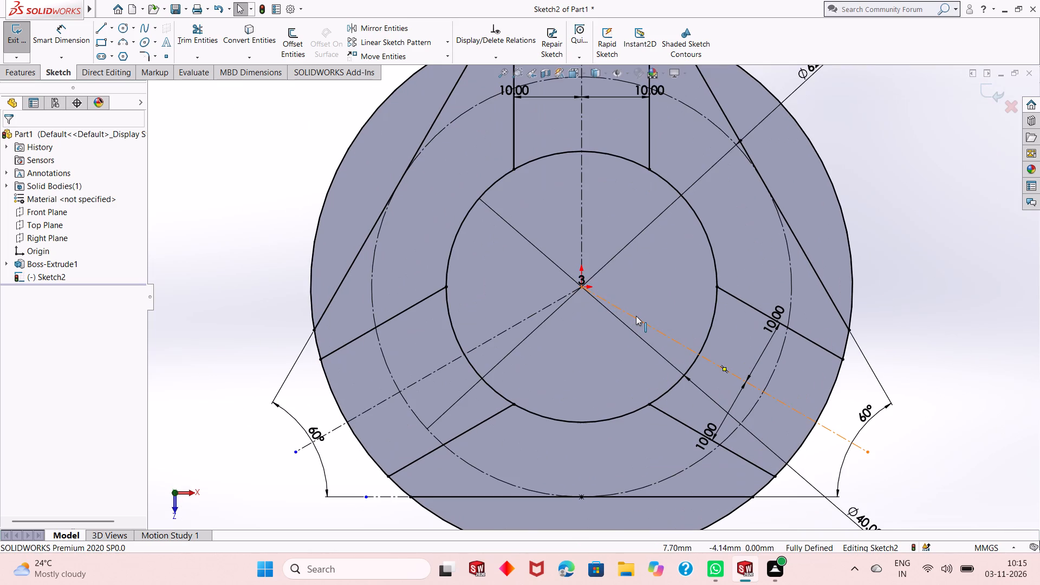
scroll(636, 316, down, 1)
scroll(636, 316, up, 2)
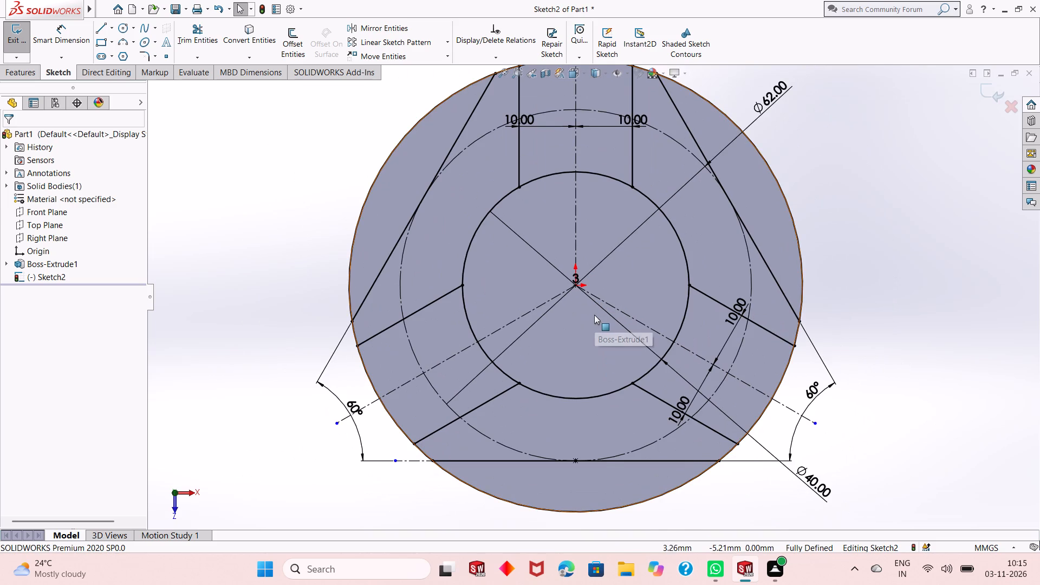
scroll(594, 315, up, 1)
scroll(588, 183, down, 1)
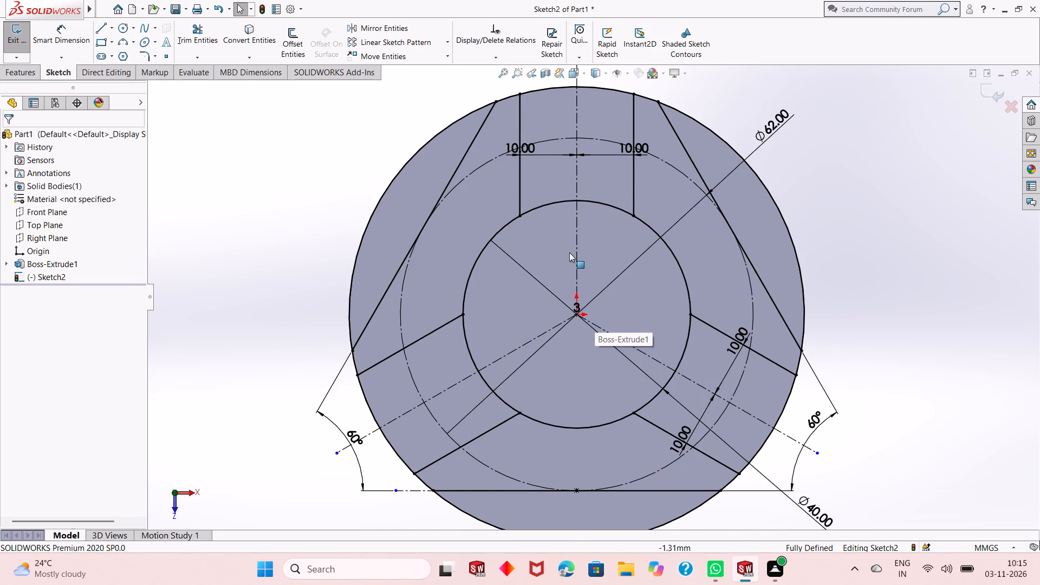
scroll(580, 285, down, 1)
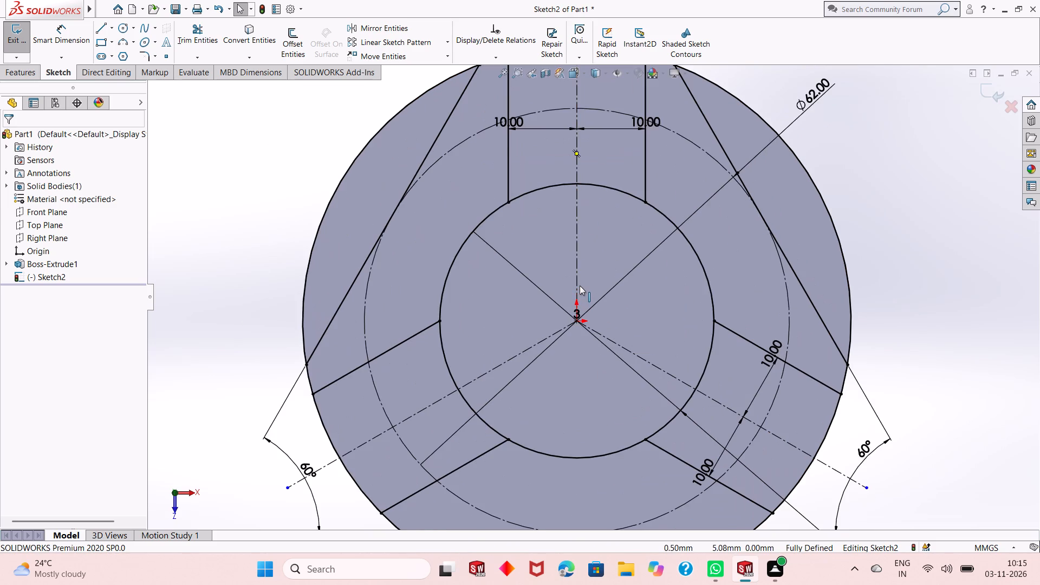
scroll(580, 287, up, 1)
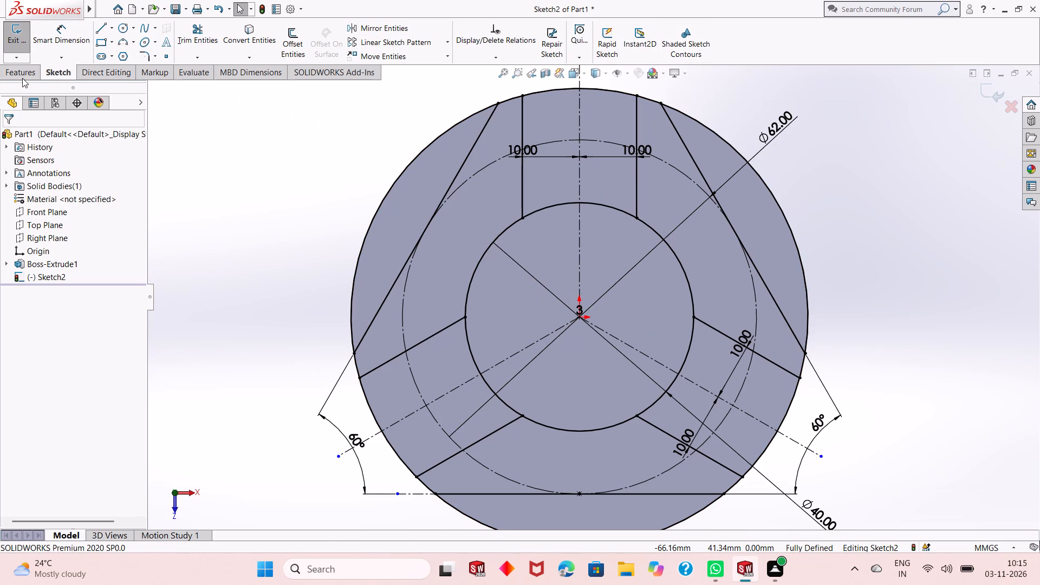
scroll(623, 270, down, 2)
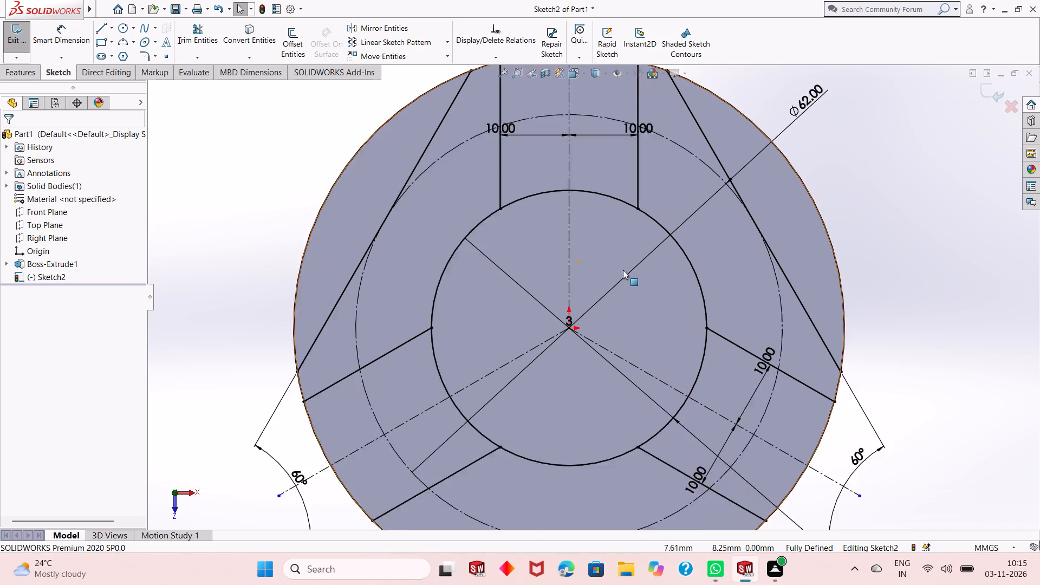
scroll(623, 270, up, 2)
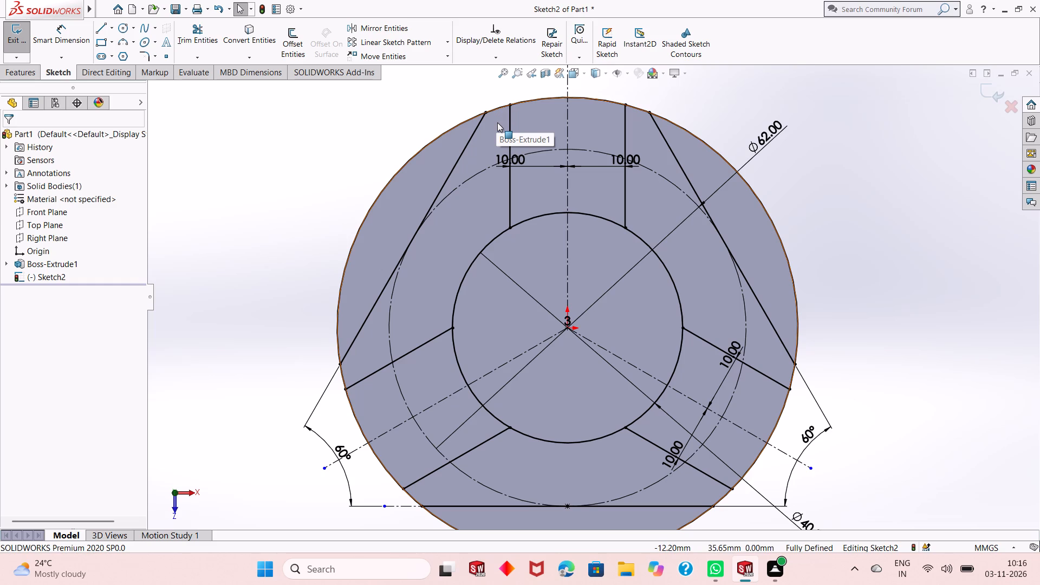
scroll(576, 246, up, 1)
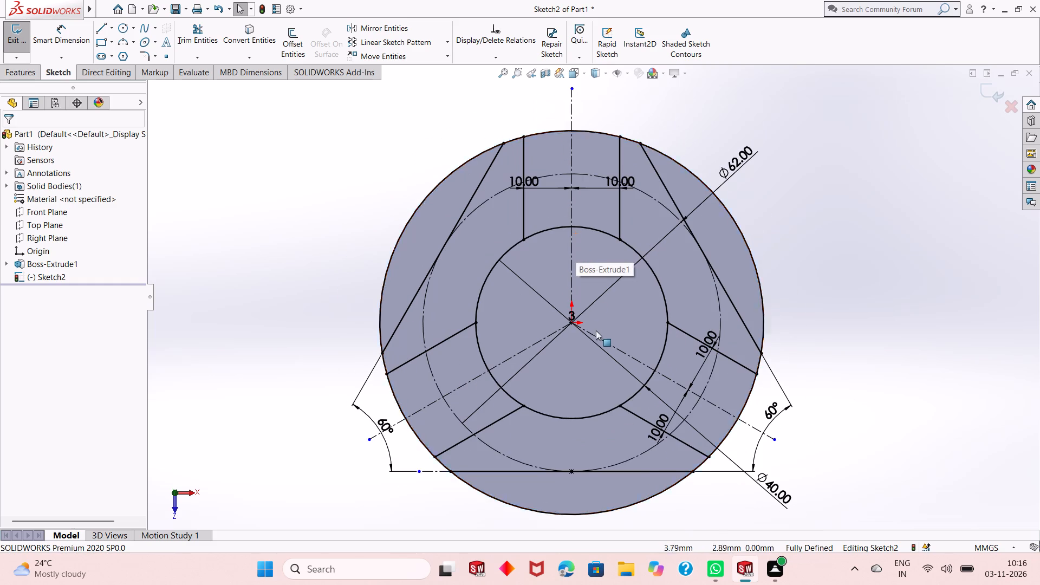
scroll(597, 332, up, 1)
scroll(588, 318, down, 3)
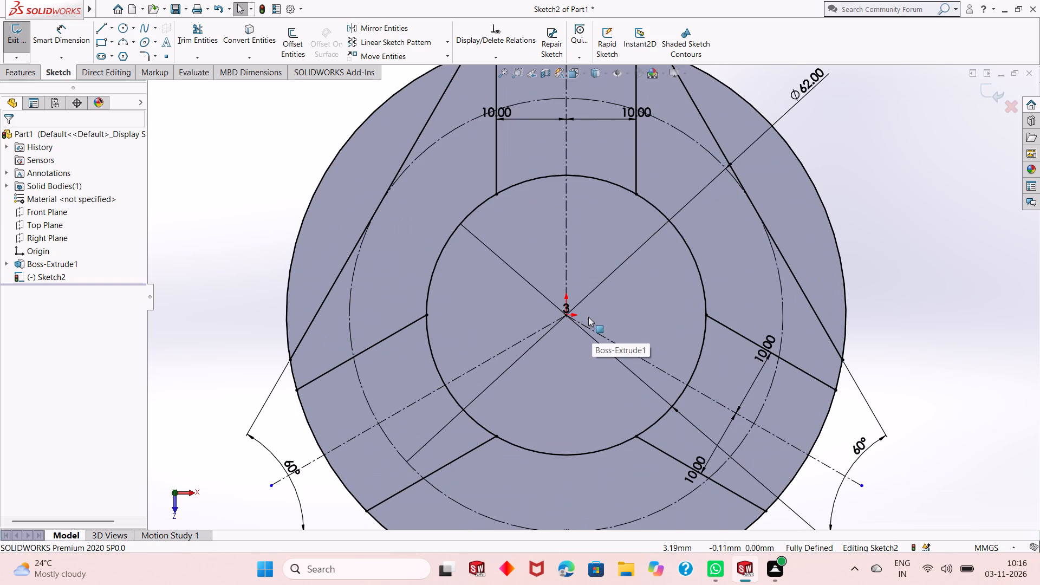
scroll(588, 317, down, 1)
scroll(588, 317, up, 2)
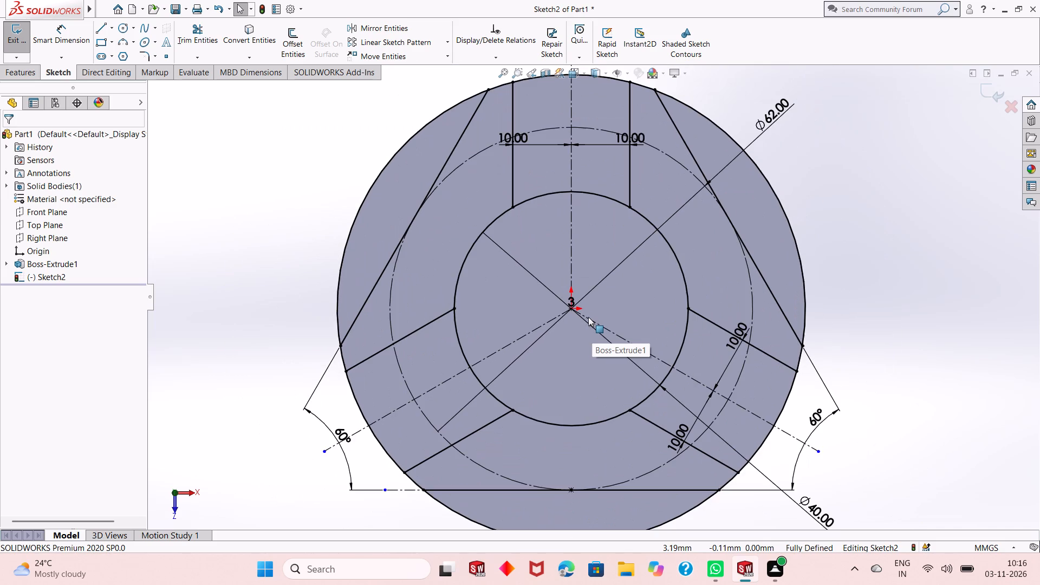
scroll(588, 317, up, 2)
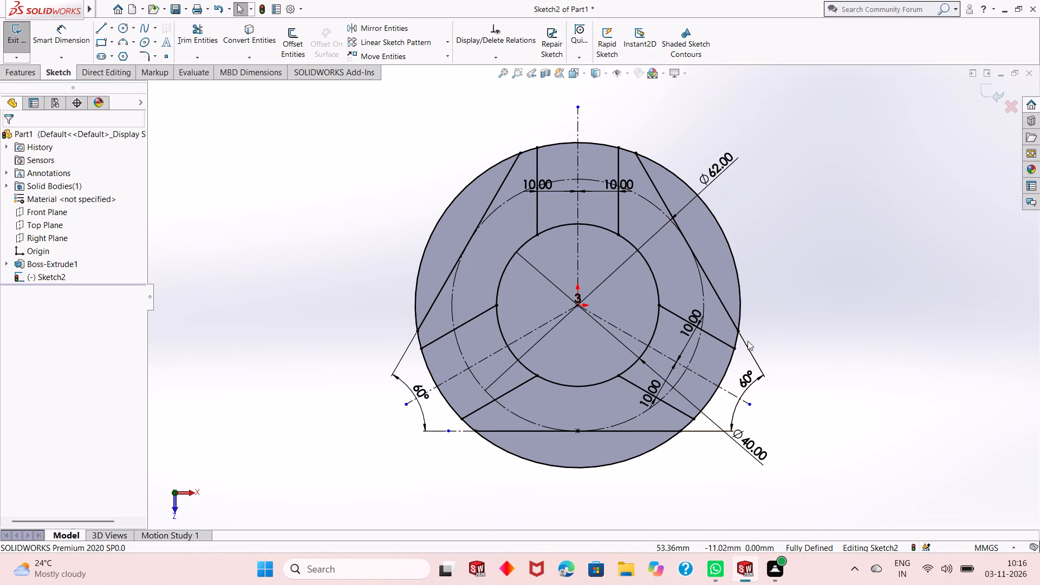
scroll(635, 315, down, 1)
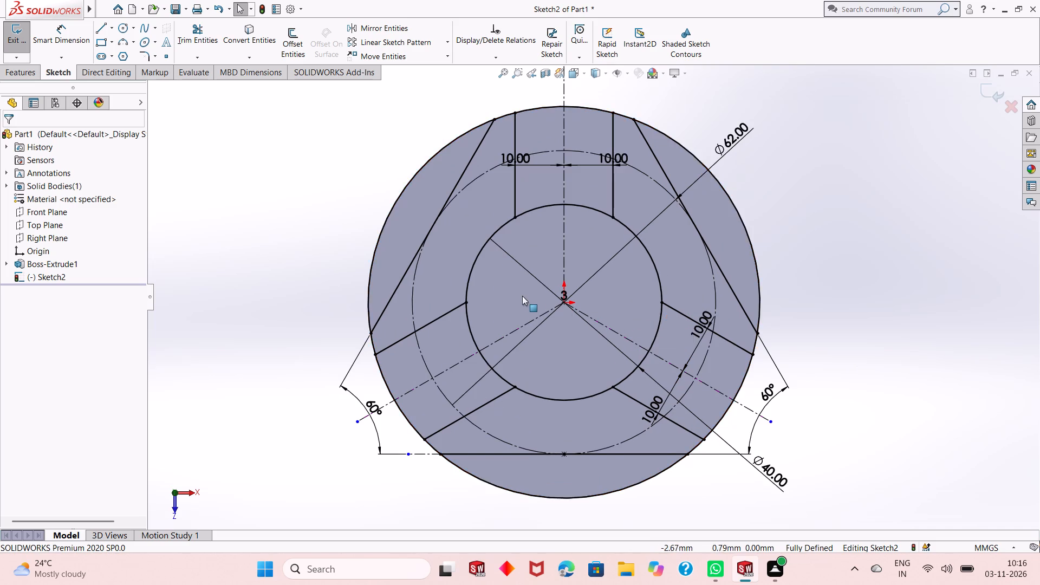
scroll(517, 296, up, 1)
scroll(567, 302, down, 1)
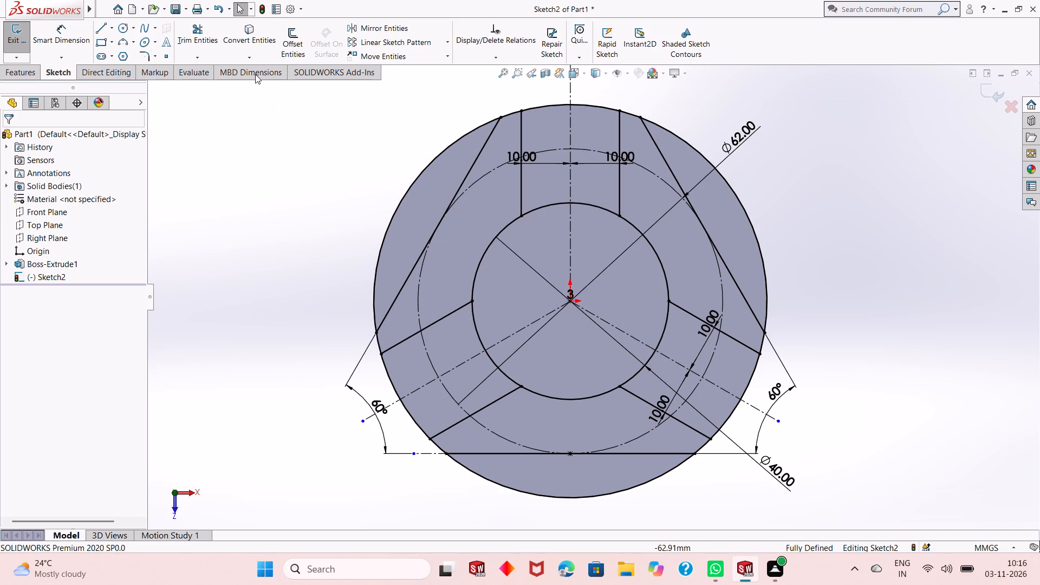
Trim the outer circle's arcs across the open ends of the vertical slot and the lower-right slanted slot.
click(216, 43)
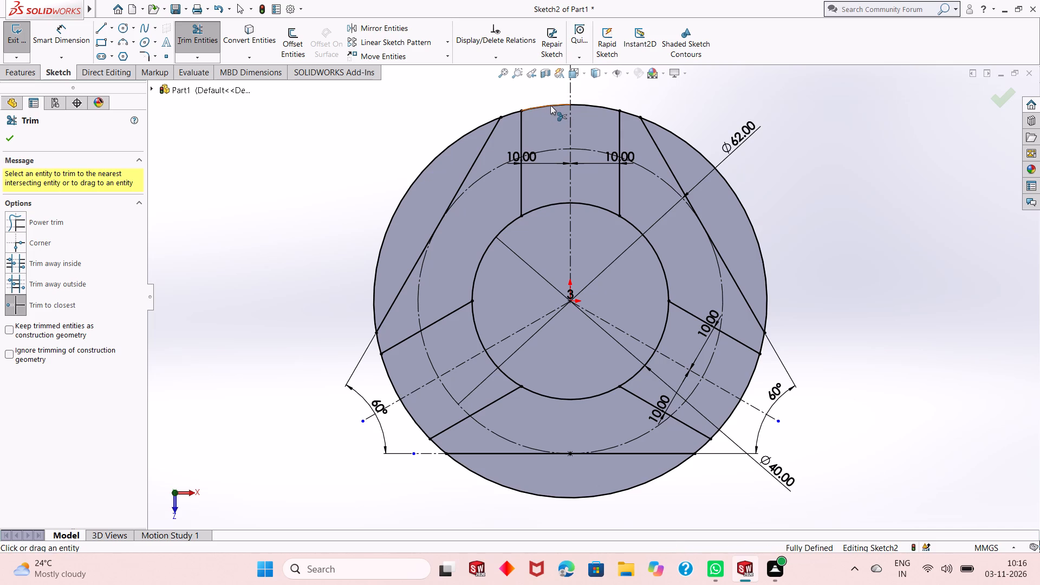
click(550, 105)
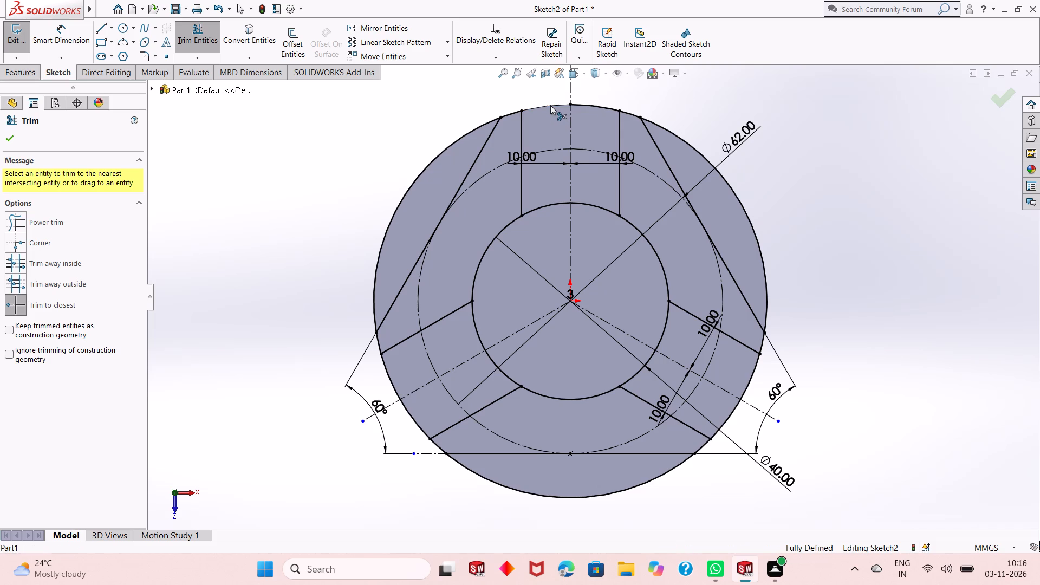
click(601, 107)
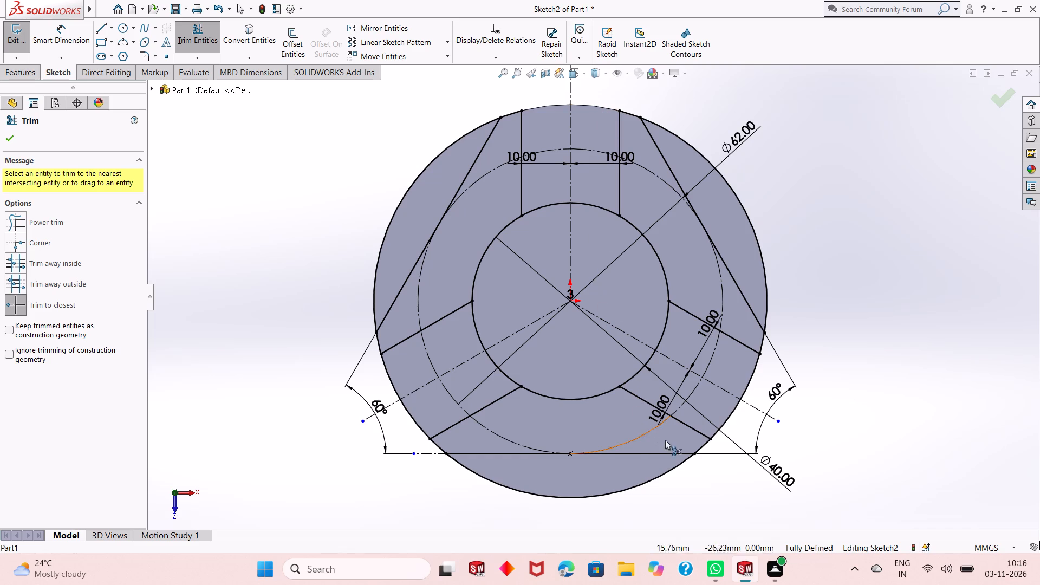
click(753, 378)
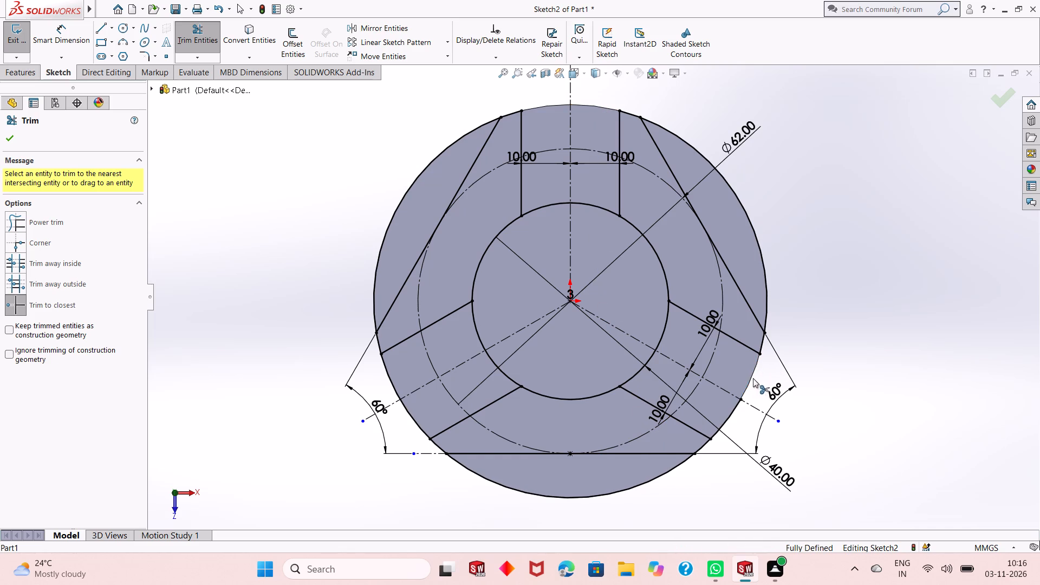
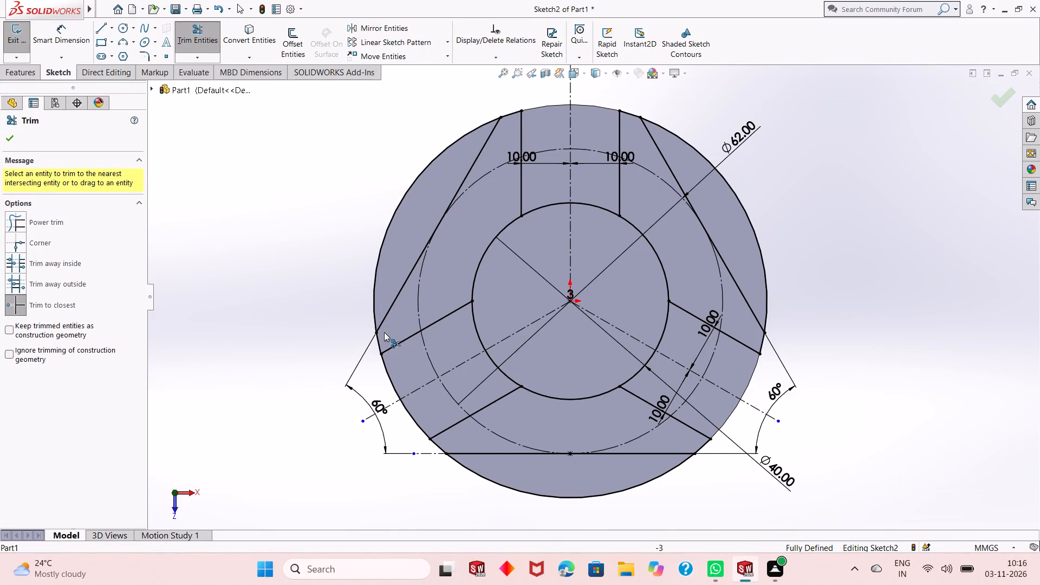
Trim the outer circle's arcs across the open end of the lower-left slanted slot and finish trimming.
click(387, 370)
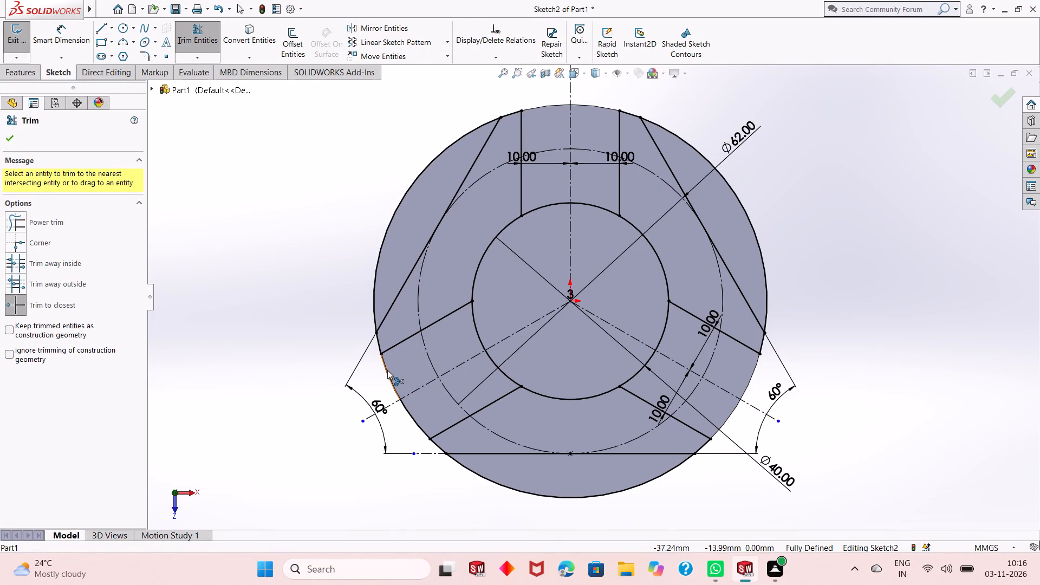
click(420, 424)
right_click(317, 224)
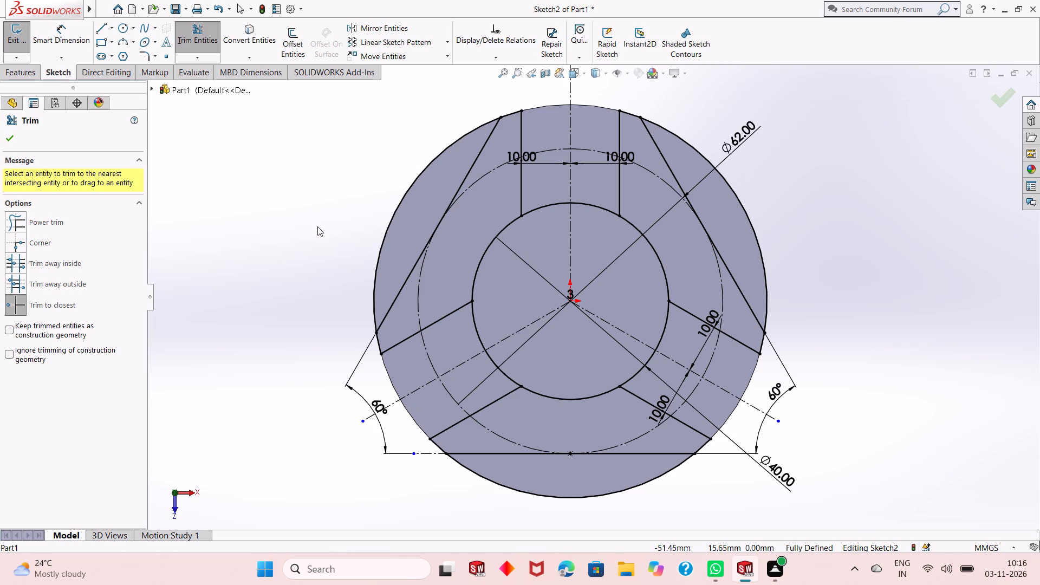
click(340, 263)
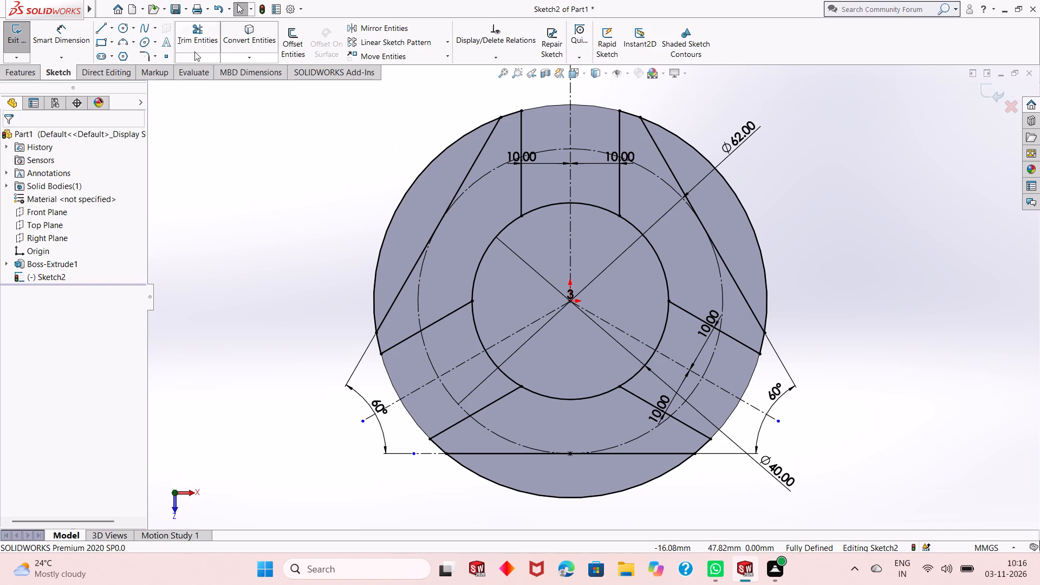
Trim the three outer circle arcs that lie beyond the two slanted tangent lines and the horizontal tangent line.
click(194, 38)
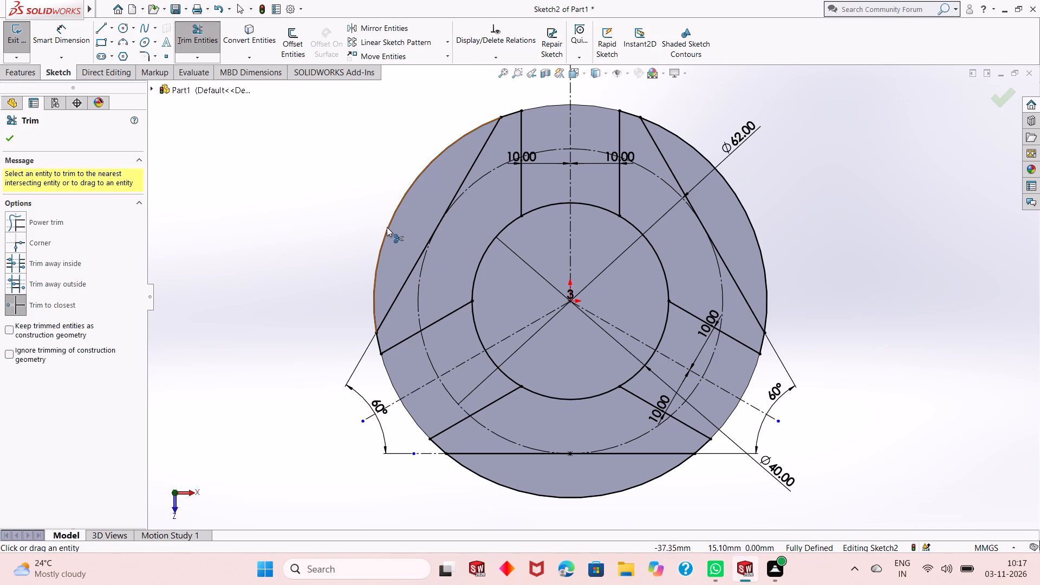
click(387, 227)
click(755, 226)
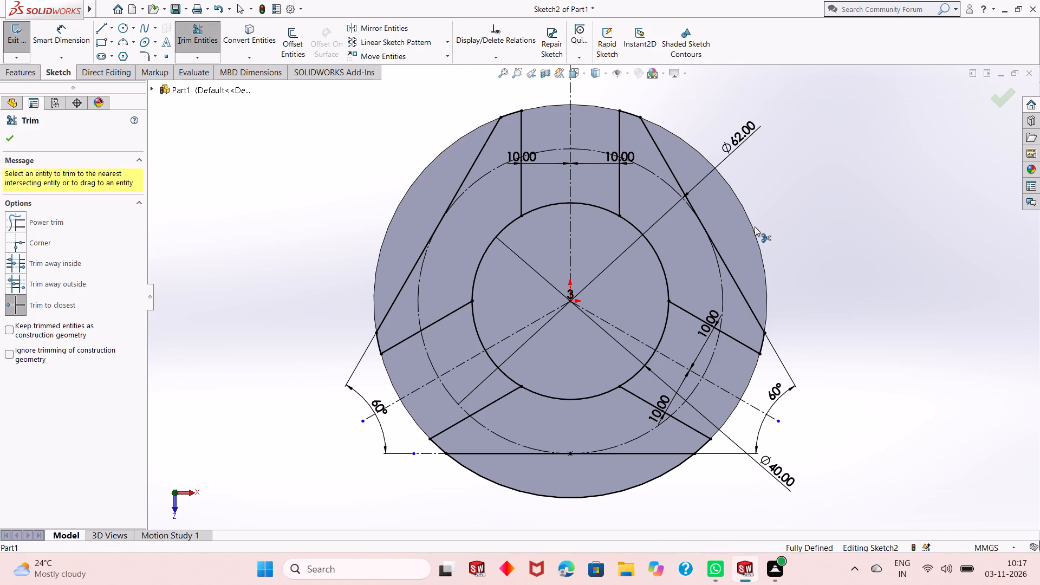
click(616, 494)
right_click(815, 221)
click(827, 255)
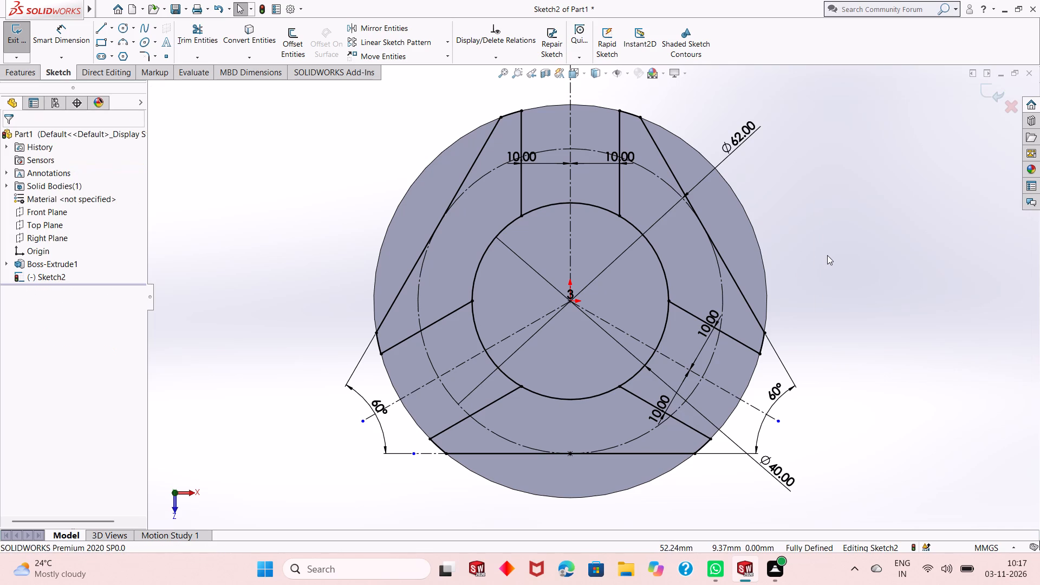
Extrude the three closed regions around the 40 mm circle as a merged blind boss with a depth of 20 m.
click(30, 74)
click(31, 53)
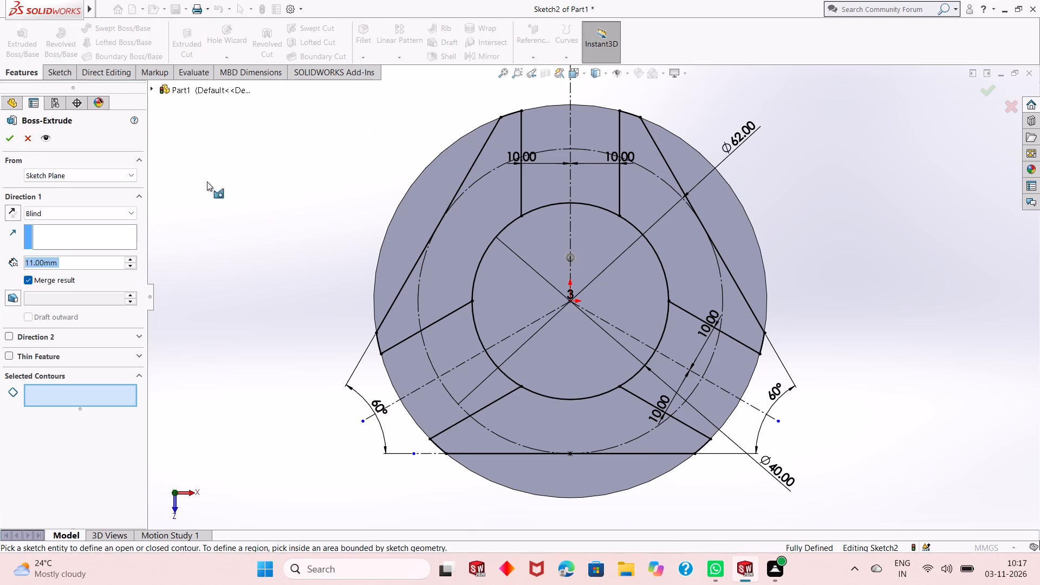
middle_drag(565, 365, 568, 242)
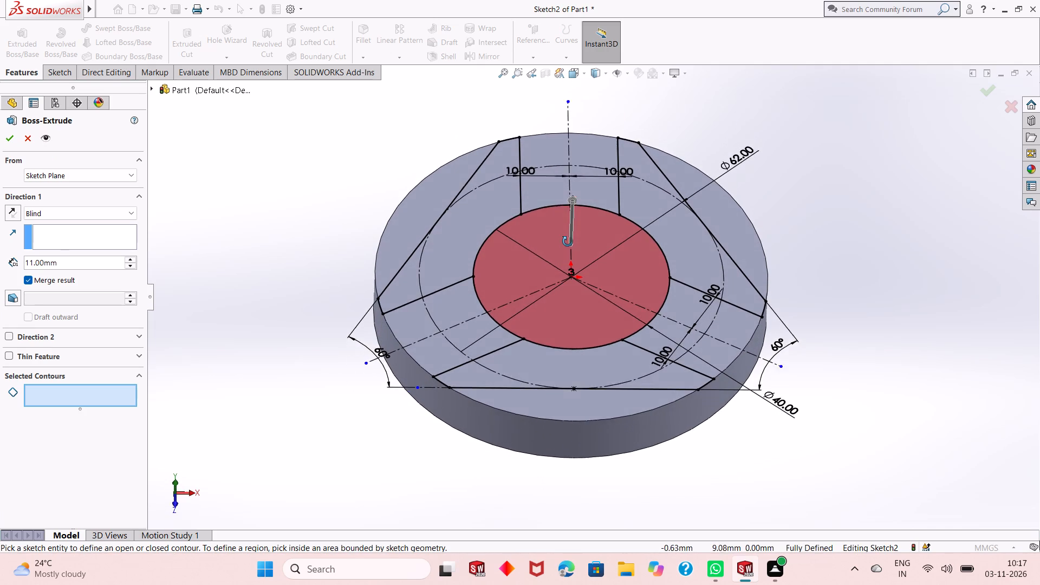
middle_drag(568, 242, 568, 236)
click(501, 205)
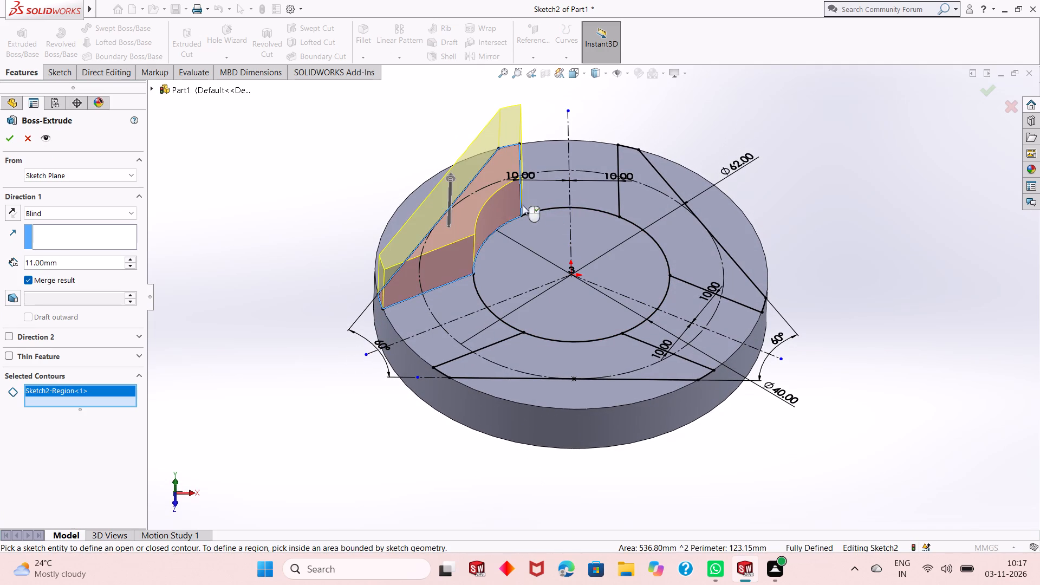
click(690, 232)
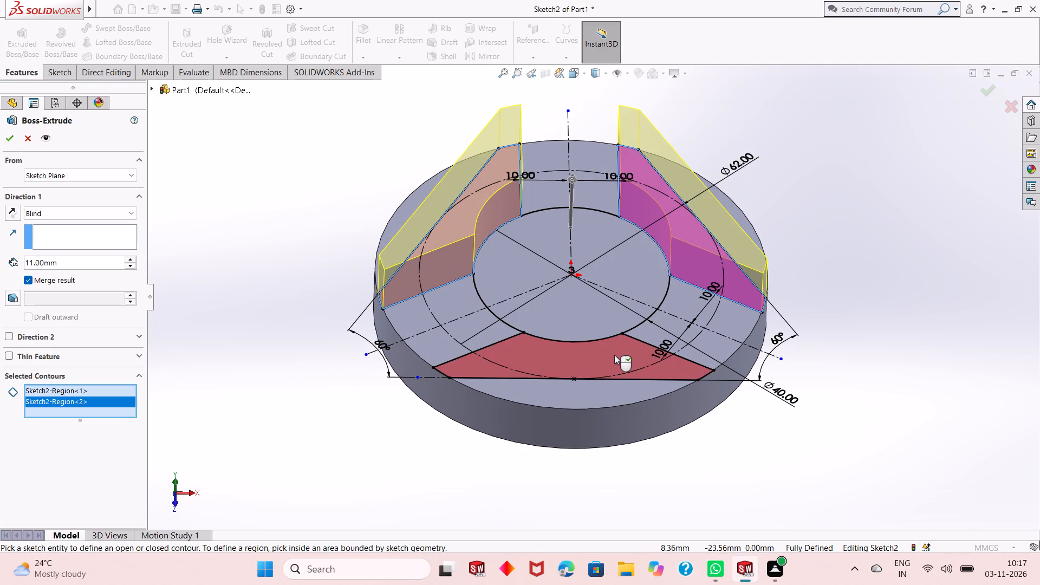
click(614, 355)
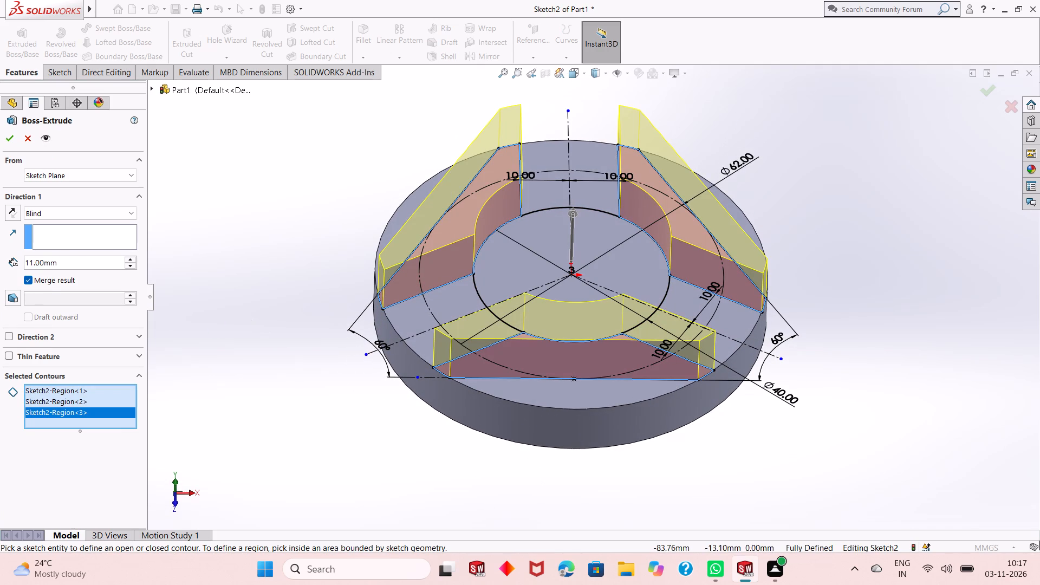
double_click(71, 265)
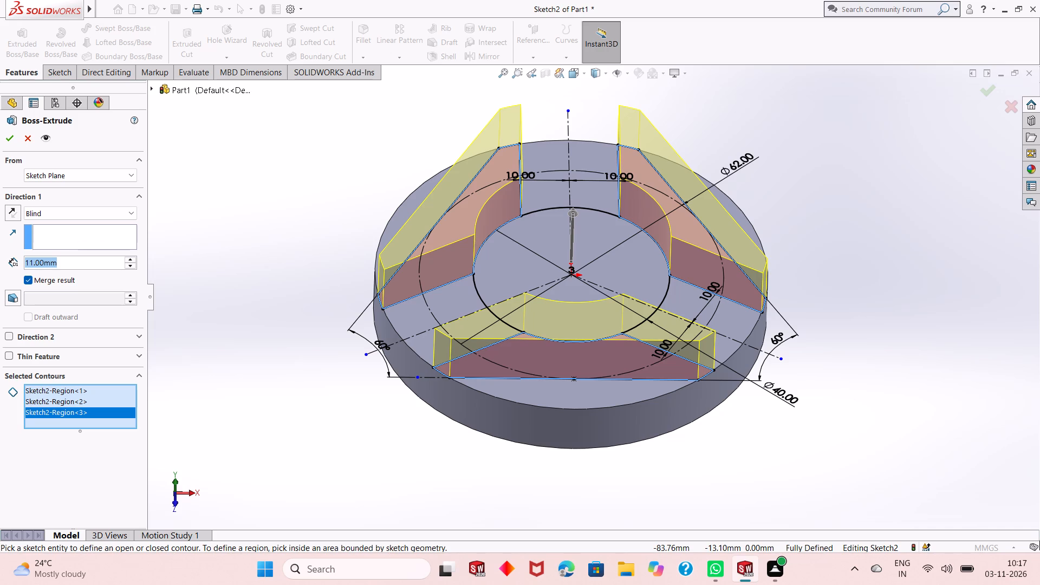
text(20)
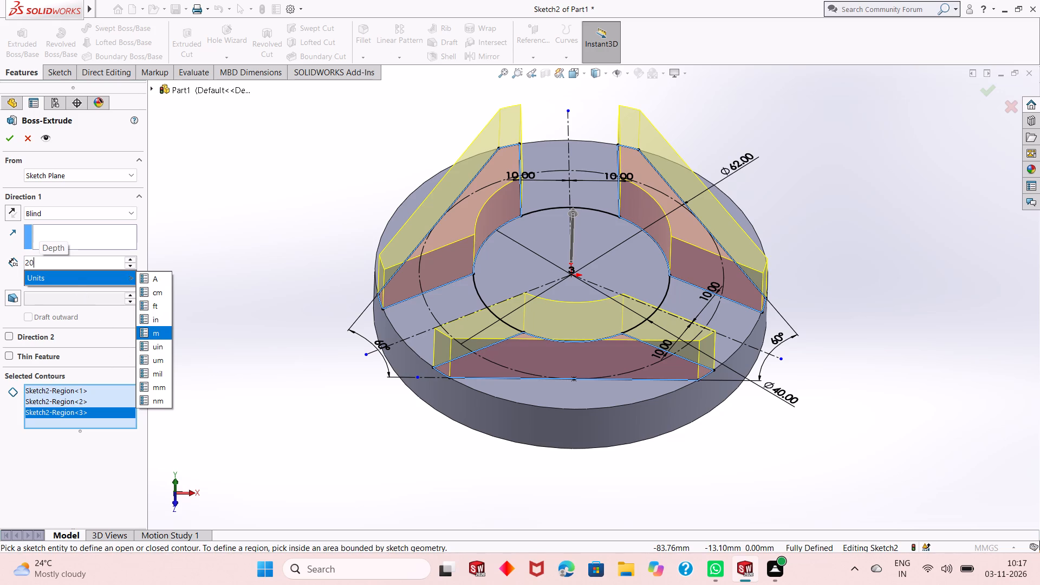
key(Return)
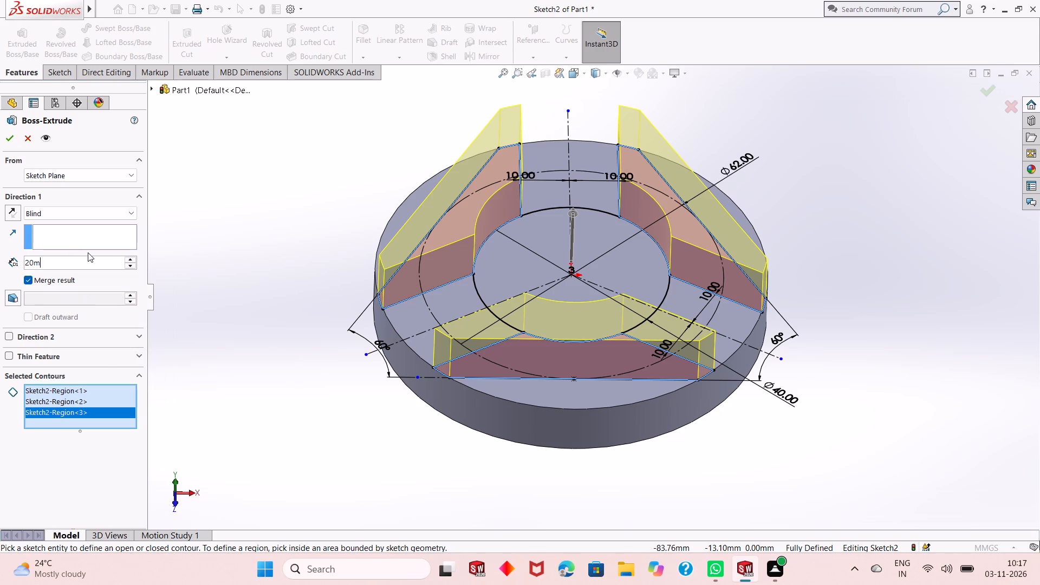
click(9, 139)
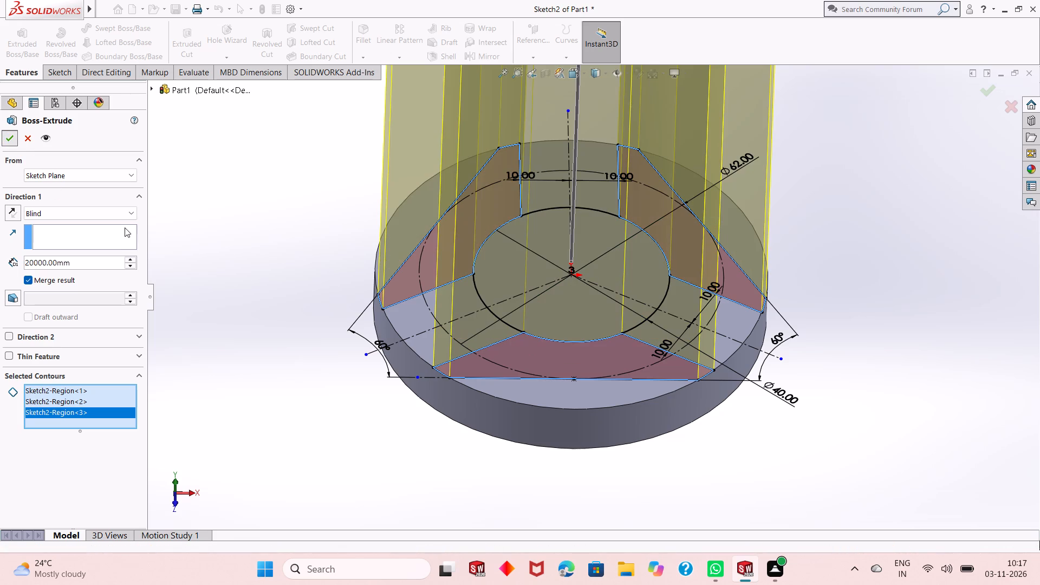
Edit the extrusion of the three regions and set its blind depth to 20 mm.
scroll(428, 335, up, 8)
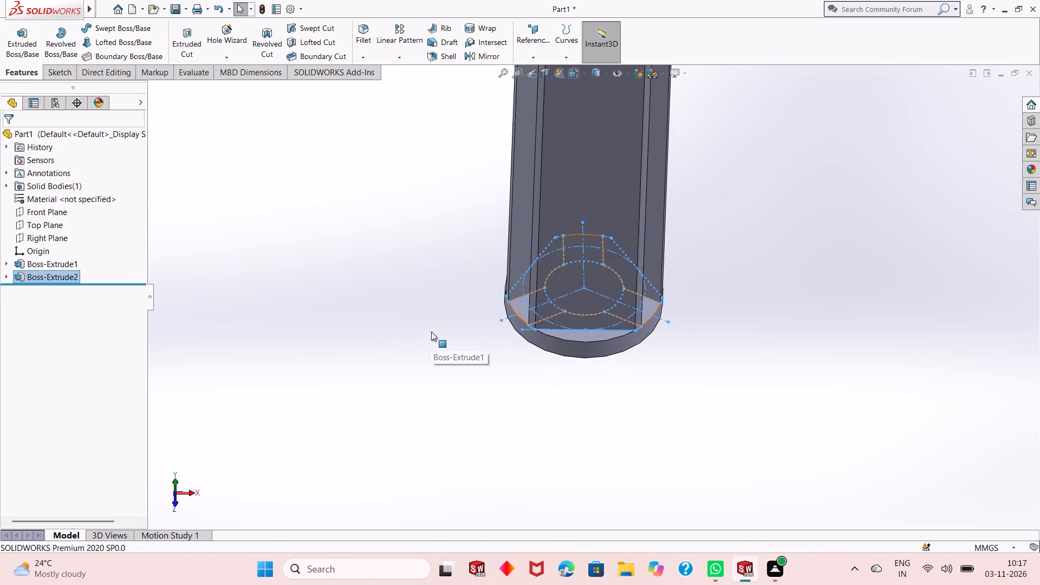
scroll(431, 331, up, 20)
scroll(431, 331, up, 4)
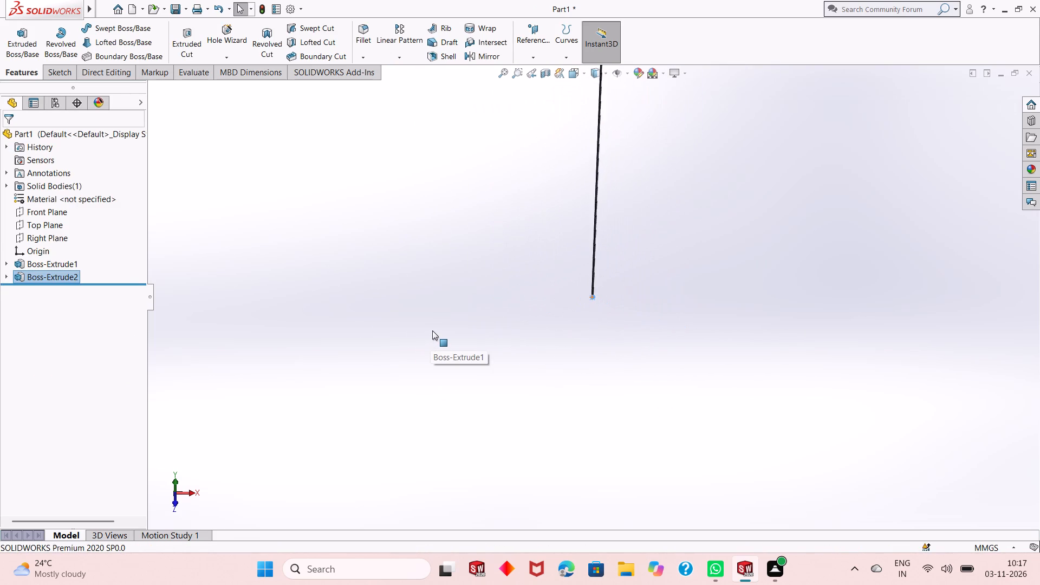
scroll(432, 330, up, 2)
scroll(432, 330, down, 8)
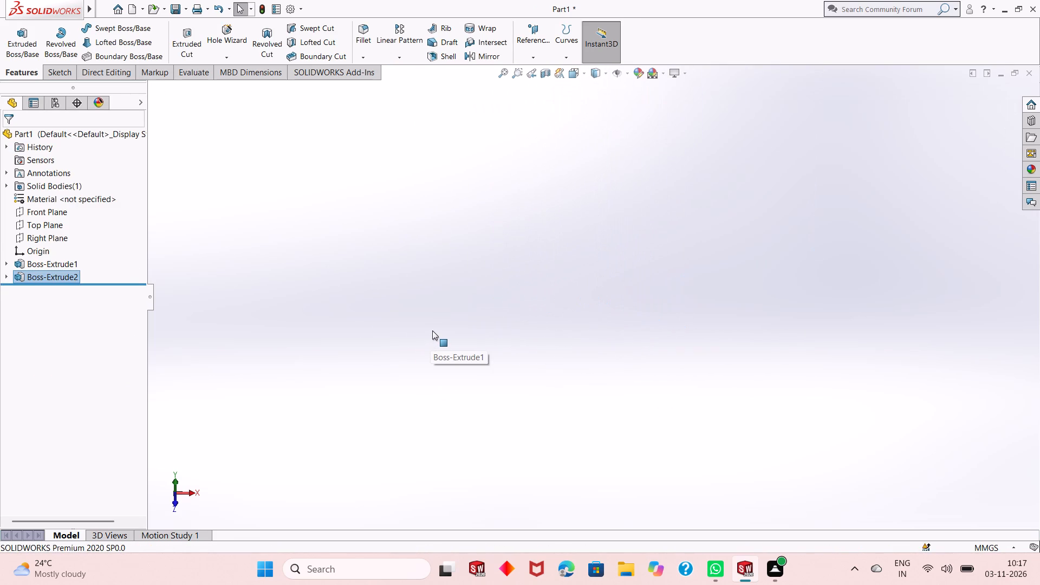
scroll(432, 330, down, 1)
scroll(432, 330, up, 8)
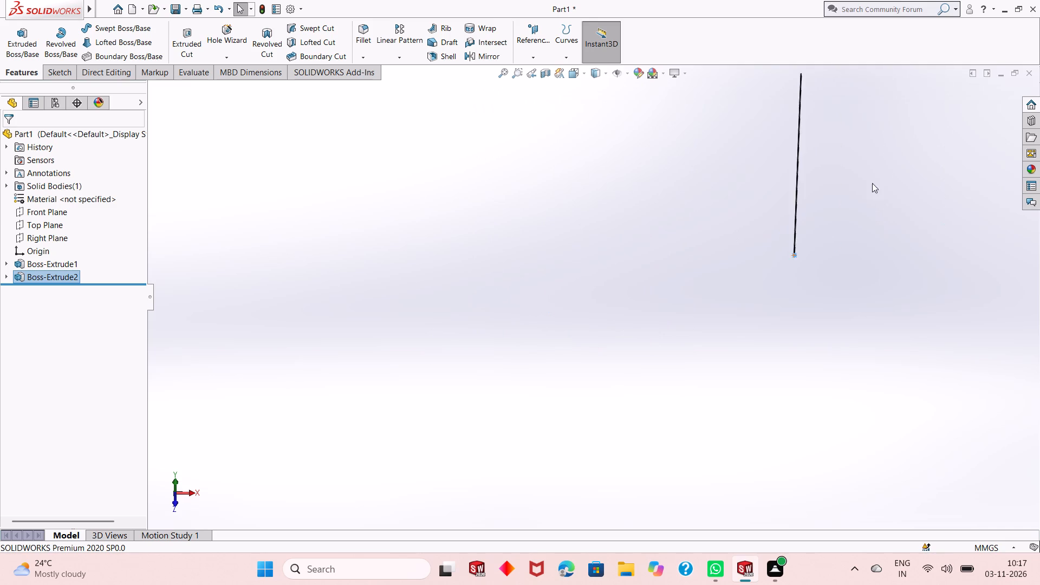
scroll(852, 170, down, 3)
scroll(774, 277, down, 3)
scroll(680, 368, down, 4)
scroll(552, 348, down, 4)
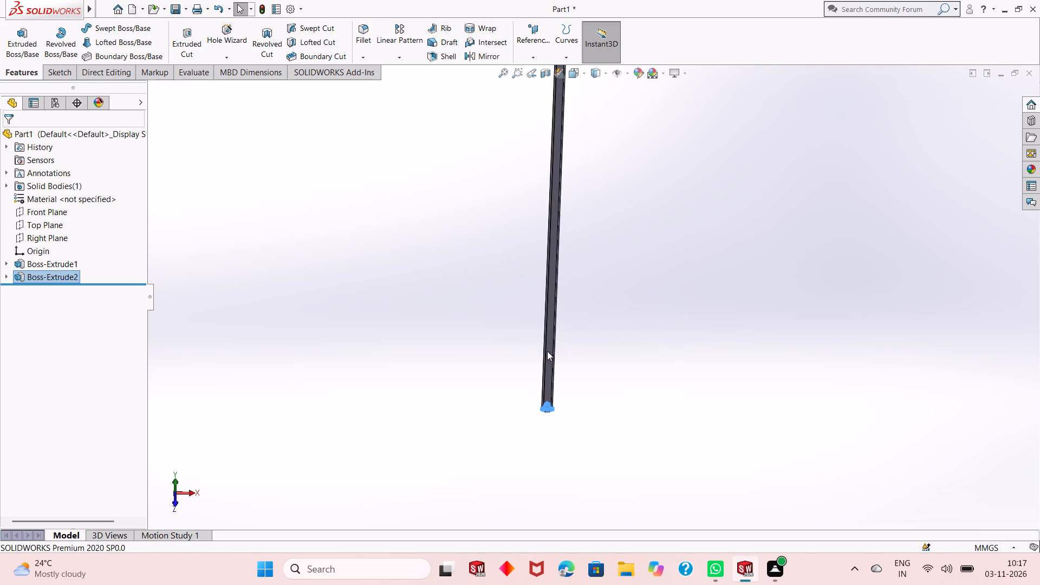
click(284, 291)
click(50, 278)
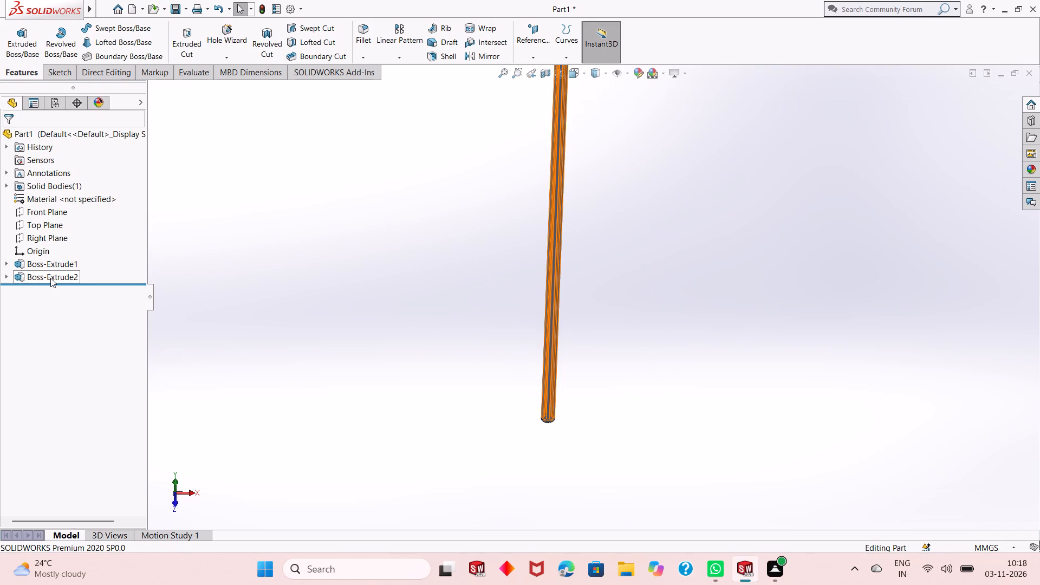
click(61, 246)
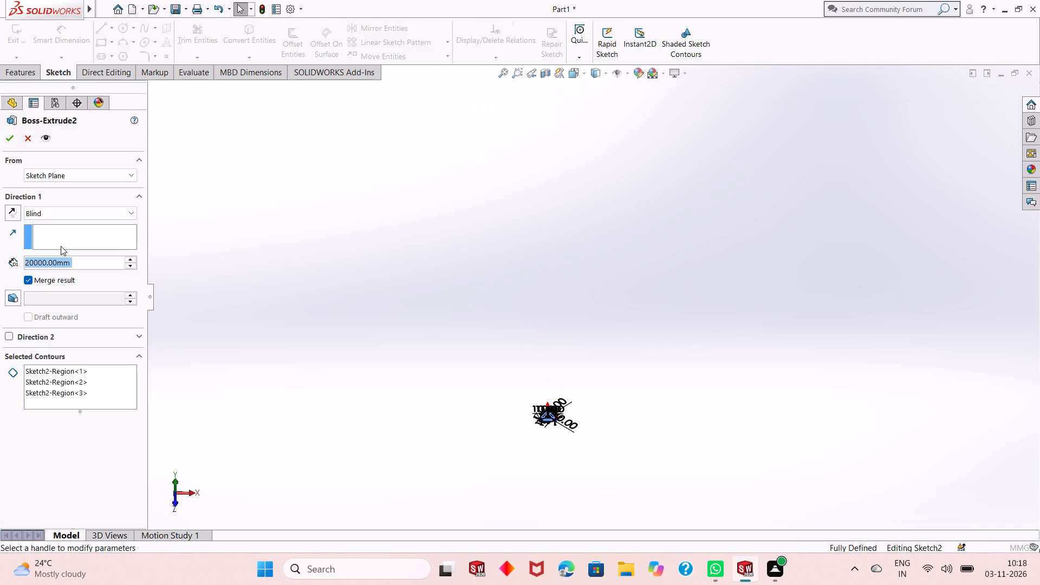
text(20)
key(Return)
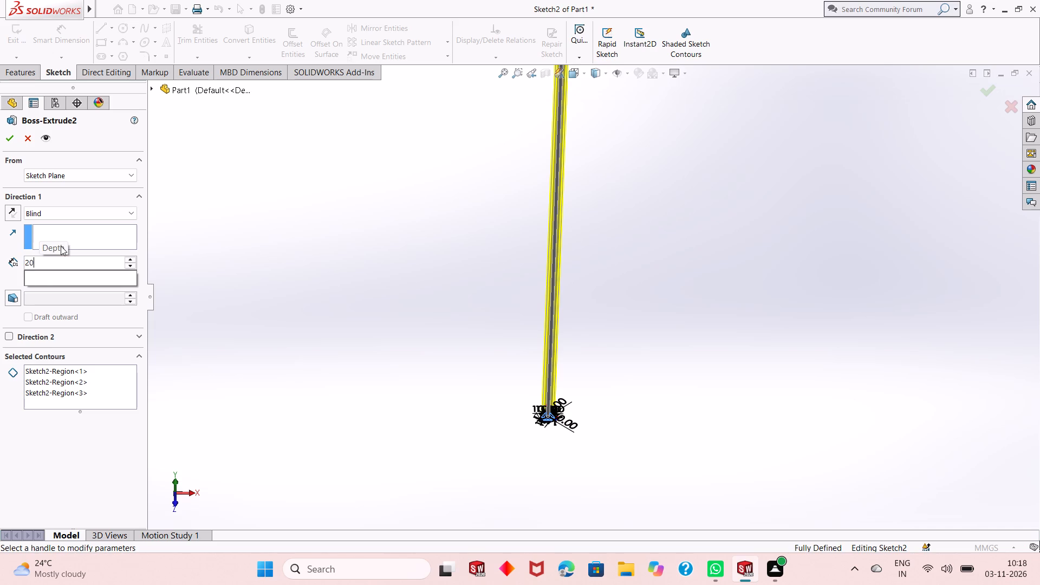
scroll(516, 451, down, 4)
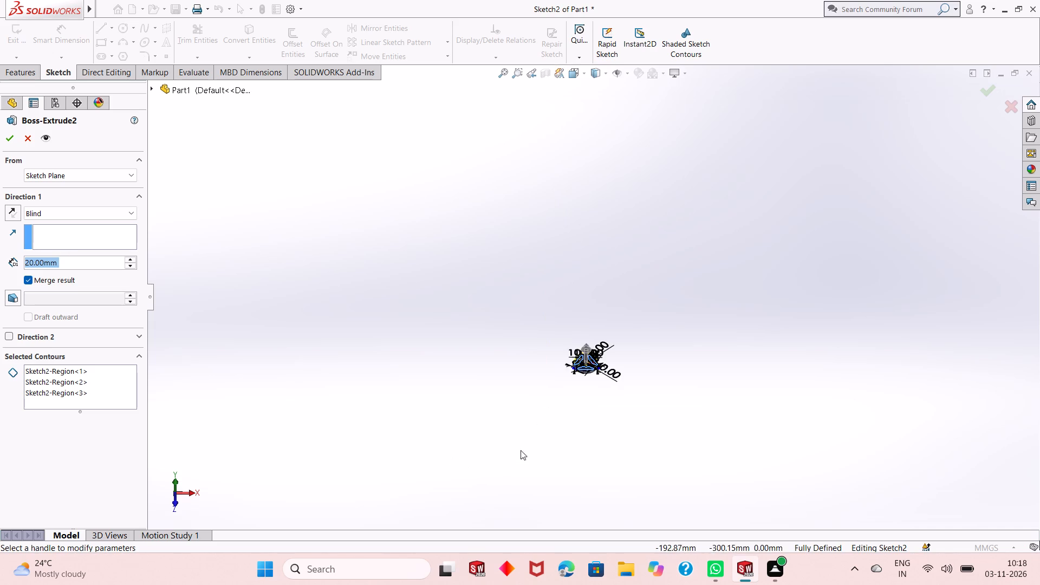
scroll(596, 368, down, 16)
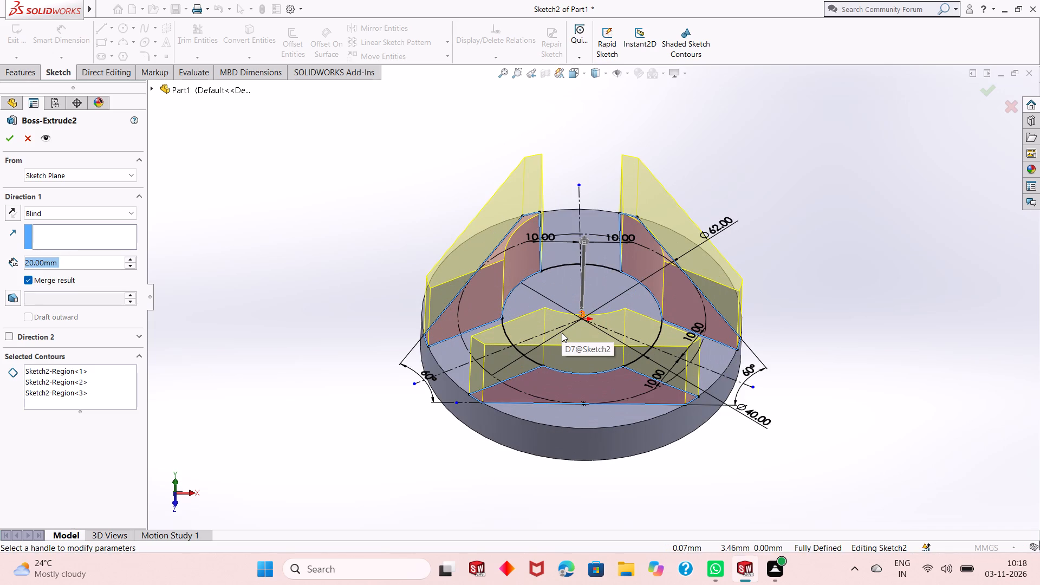
scroll(562, 333, down, 1)
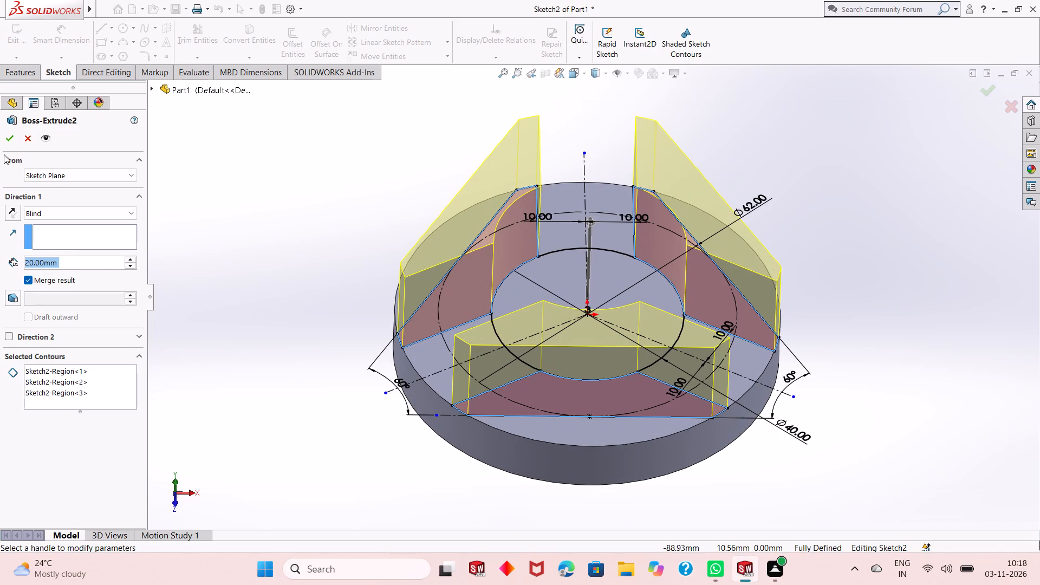
click(7, 138)
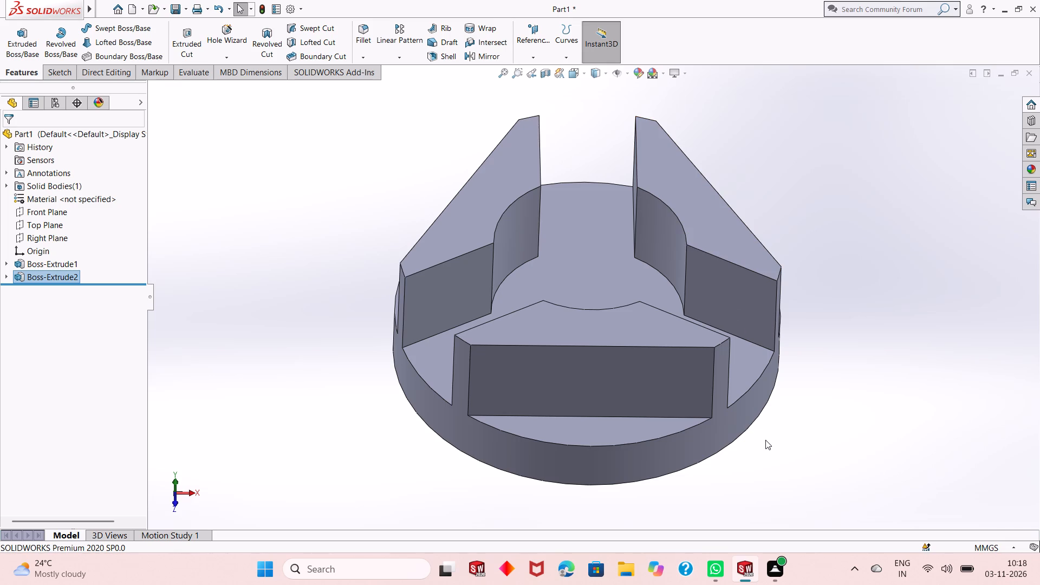
Examine the three raised blocks and the slots between them on the disc from several angles.
scroll(757, 424, down, 1)
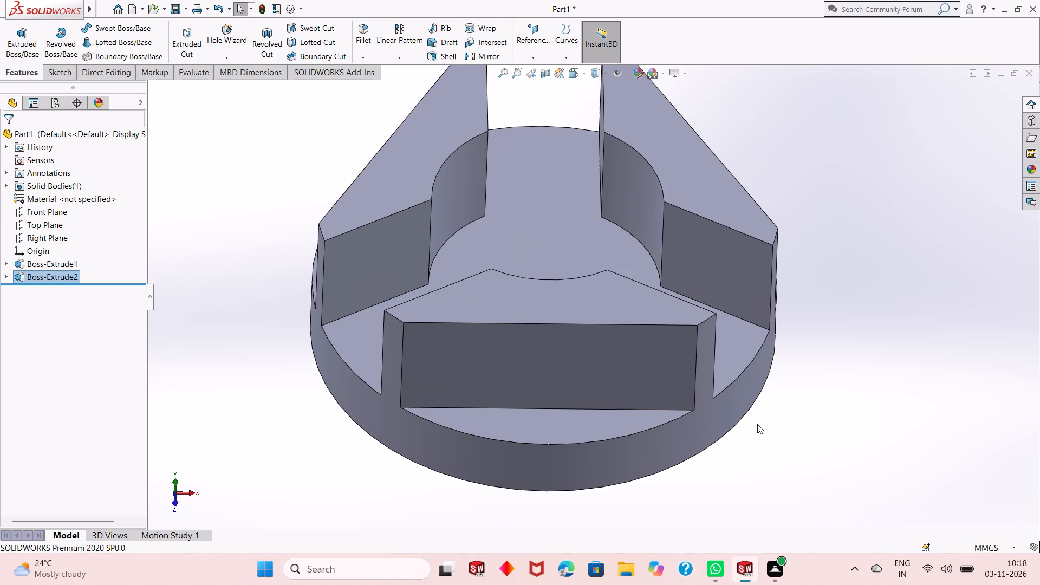
scroll(757, 424, up, 1)
middle_drag(749, 401, 815, 438)
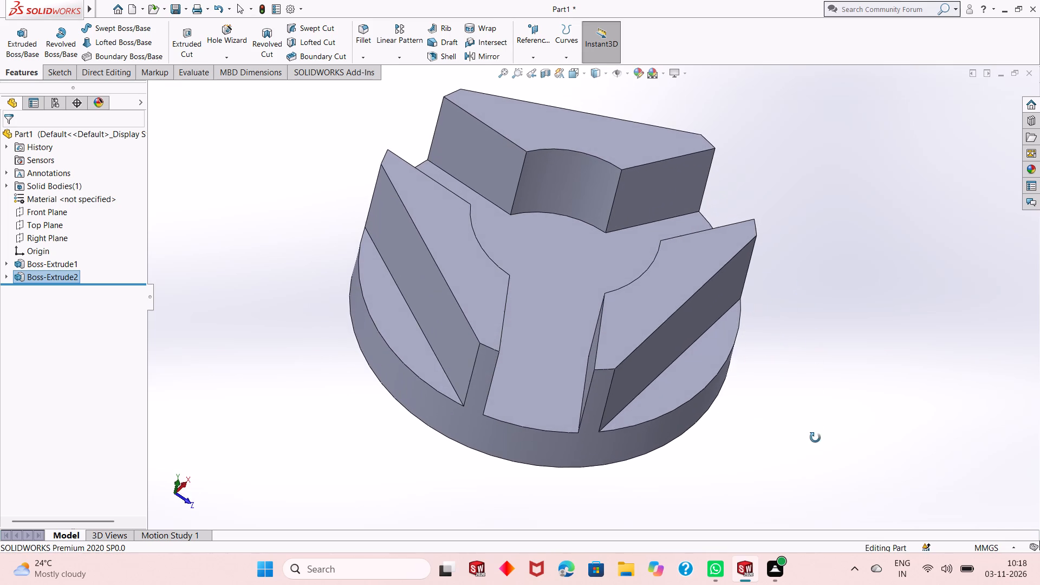
middle_drag(815, 438, 815, 439)
middle_drag(718, 316, 711, 342)
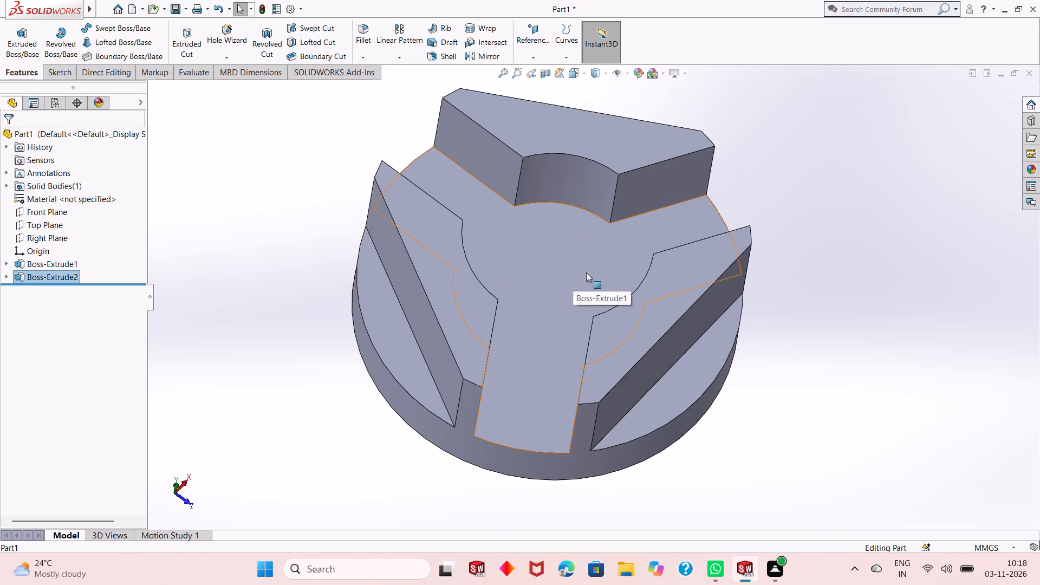
scroll(586, 272, down, 1)
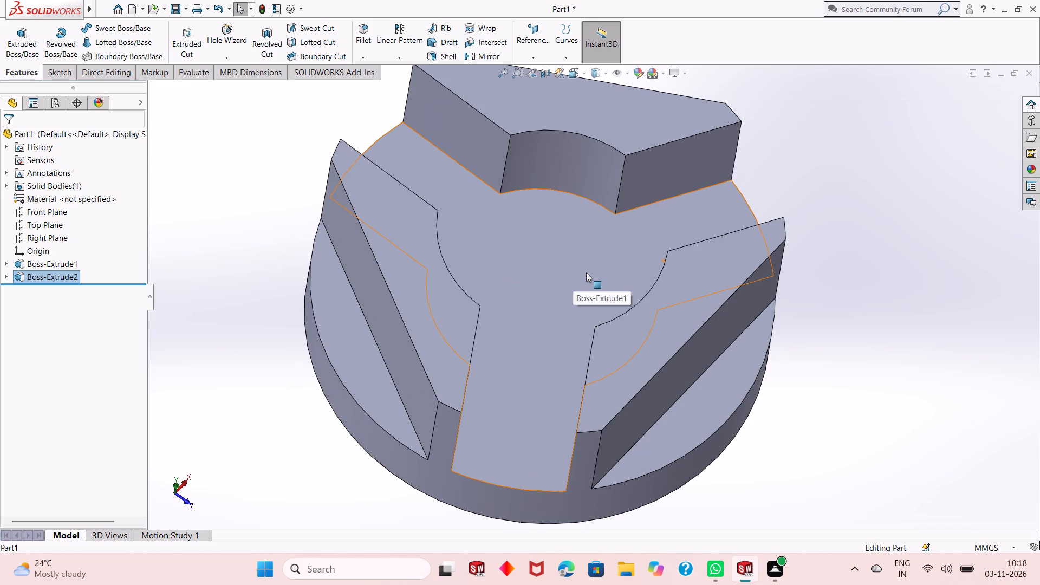
scroll(586, 272, down, 1)
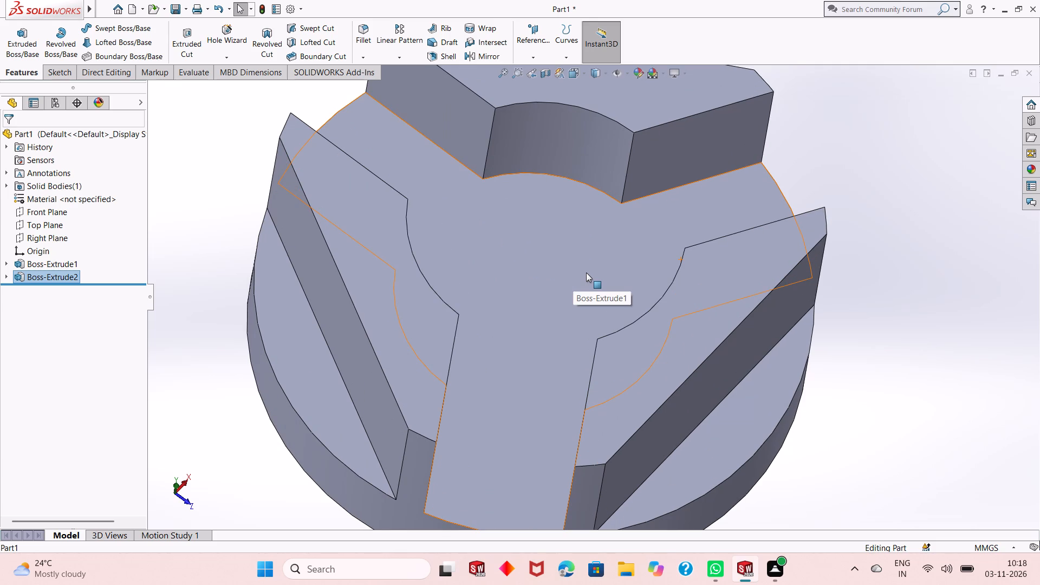
middle_drag(586, 272, 570, 245)
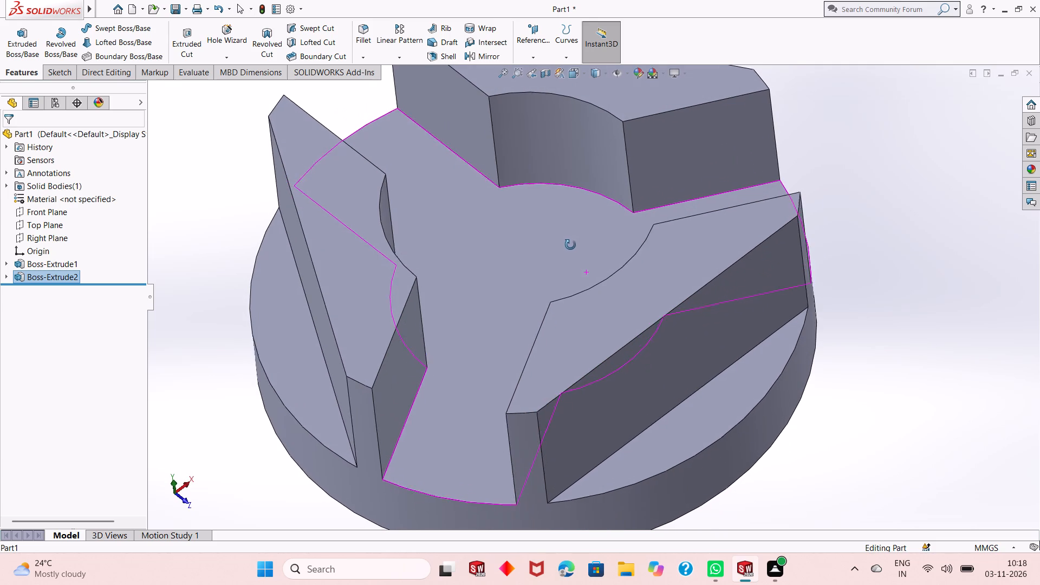
middle_drag(570, 245, 569, 248)
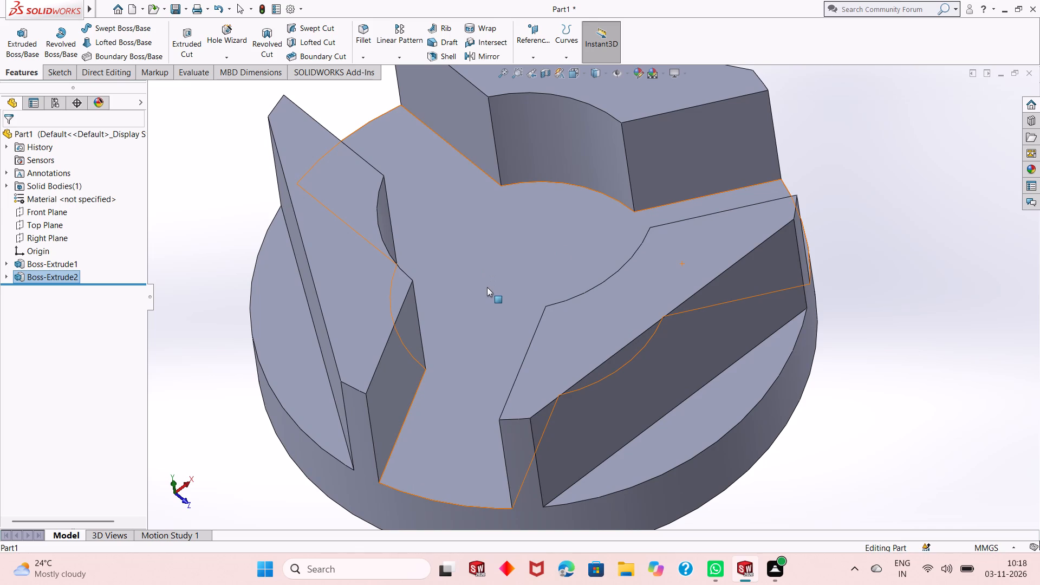
Examine the raised blocks, the slots and the disc's rim from lower and upper angles.
middle_drag(484, 304, 484, 256)
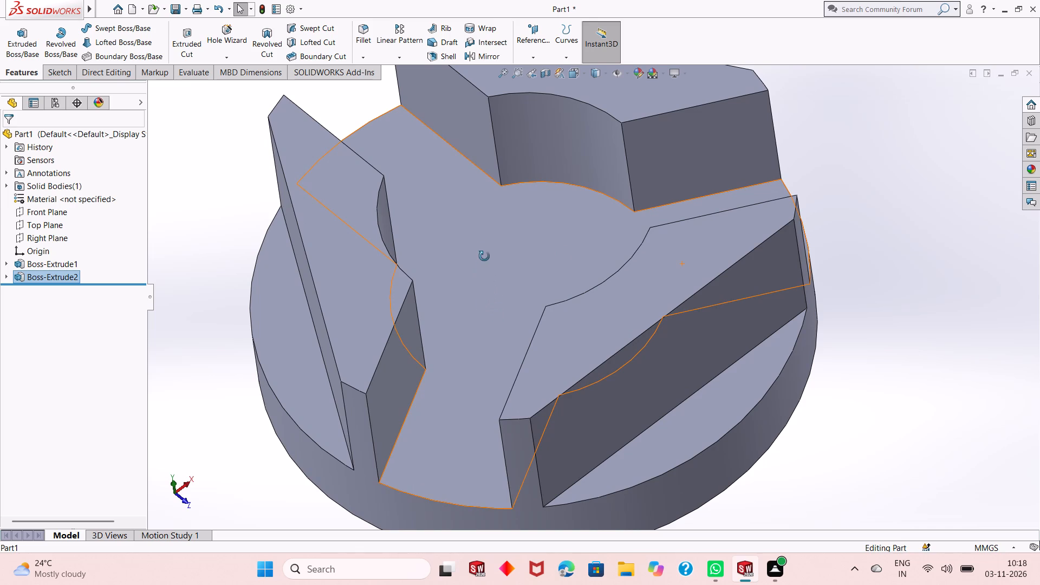
middle_drag(484, 256, 486, 238)
middle_drag(578, 363, 569, 374)
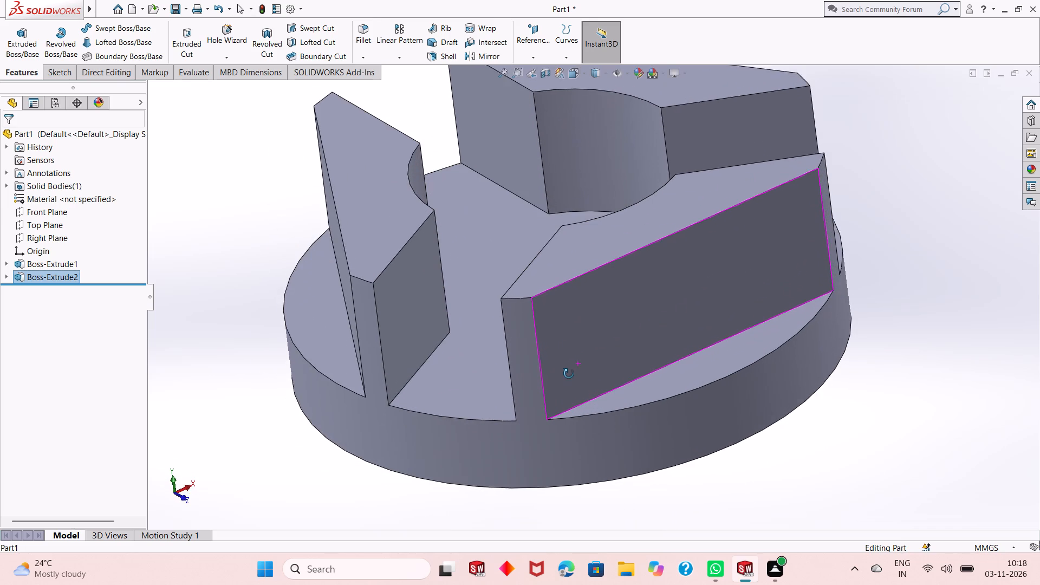
middle_drag(569, 374, 569, 376)
scroll(568, 365, down, 1)
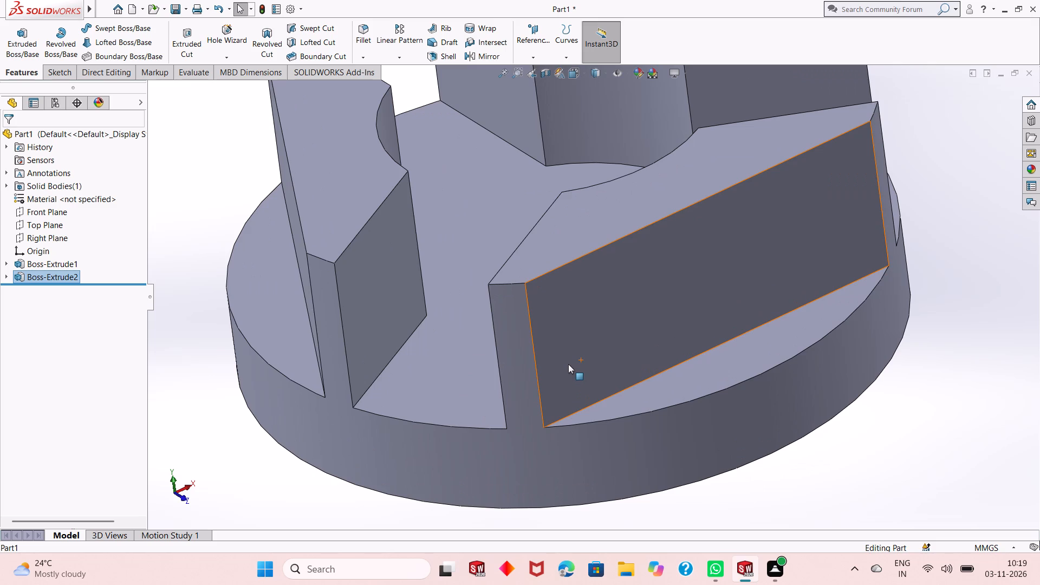
scroll(603, 413, up, 1)
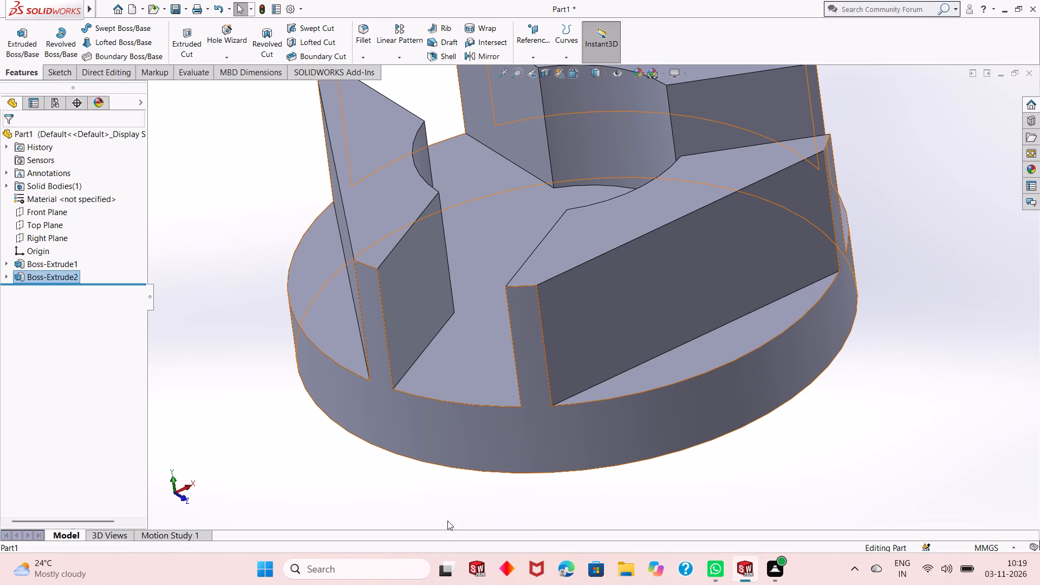
scroll(602, 406, up, 1)
middle_drag(613, 370, 599, 431)
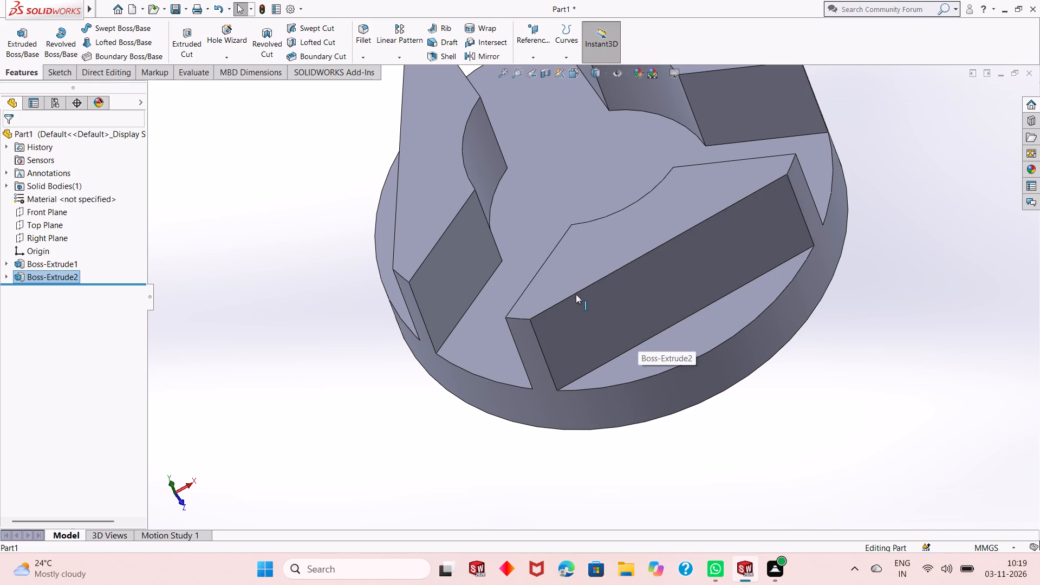
scroll(640, 252, up, 1)
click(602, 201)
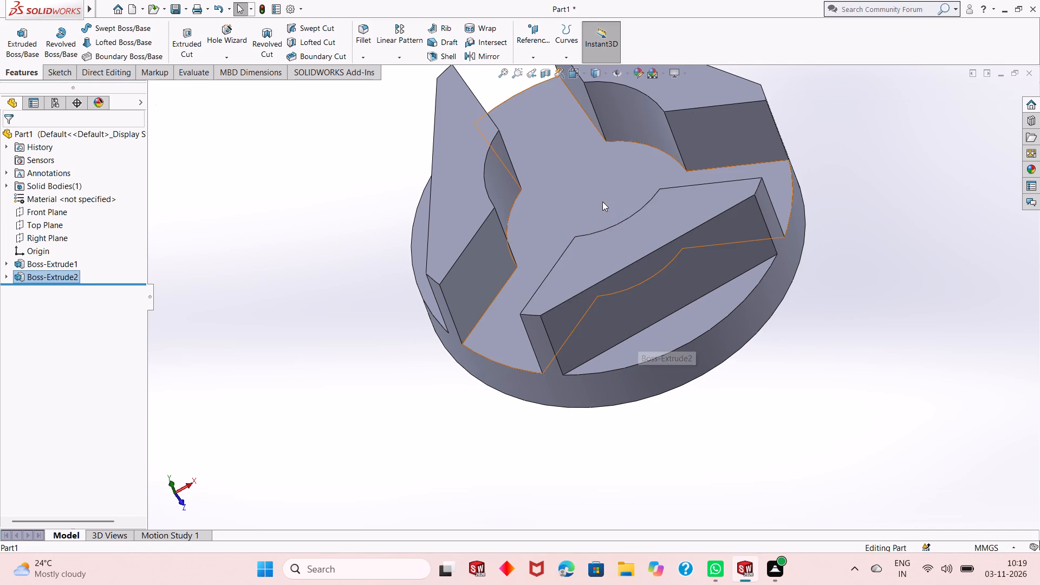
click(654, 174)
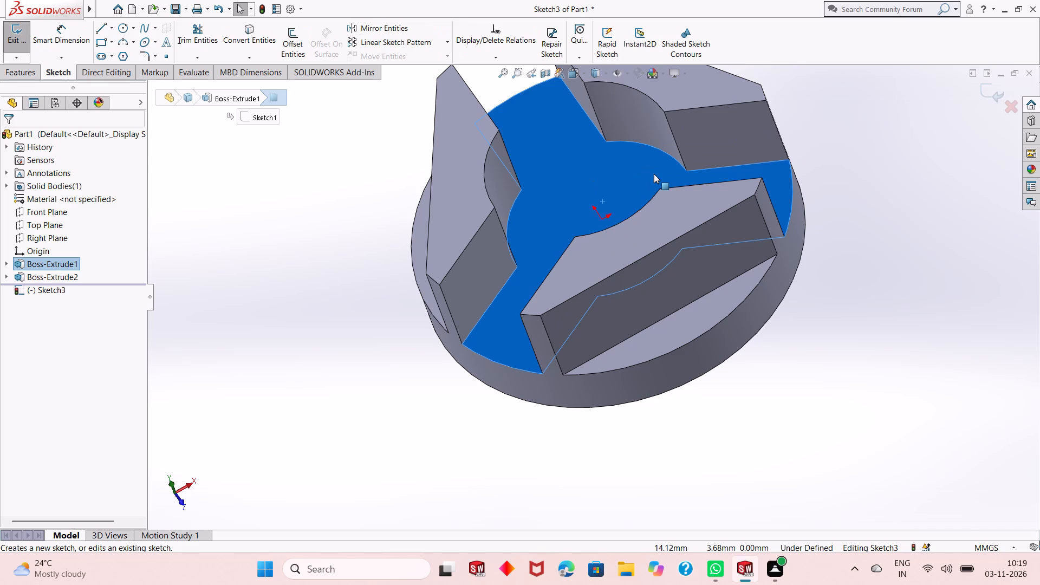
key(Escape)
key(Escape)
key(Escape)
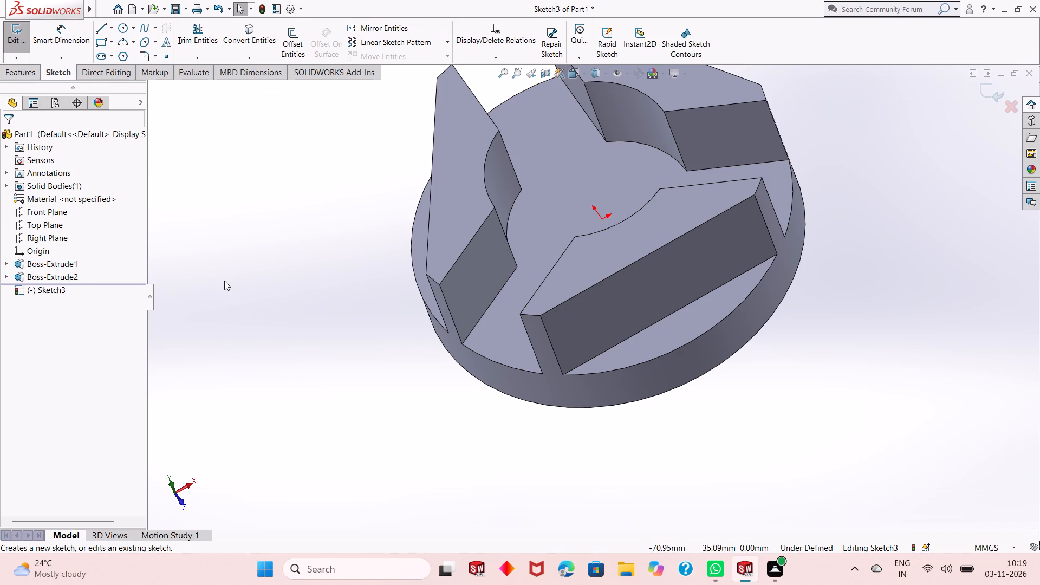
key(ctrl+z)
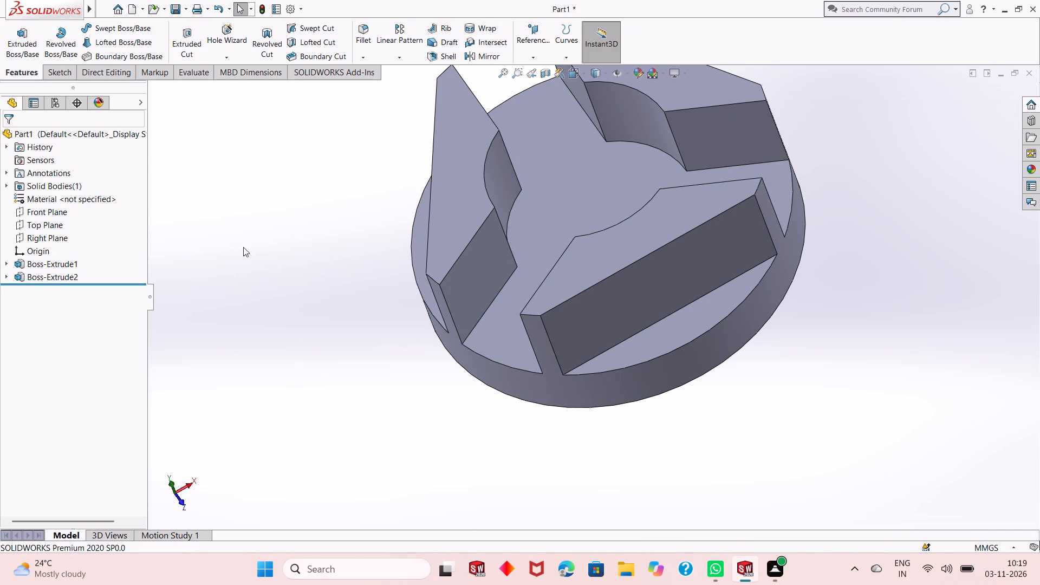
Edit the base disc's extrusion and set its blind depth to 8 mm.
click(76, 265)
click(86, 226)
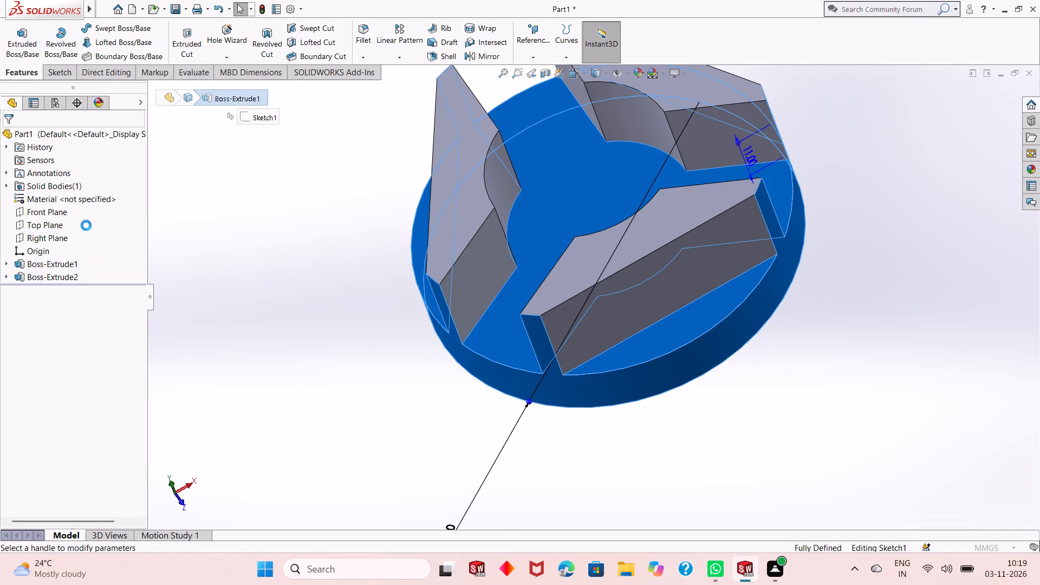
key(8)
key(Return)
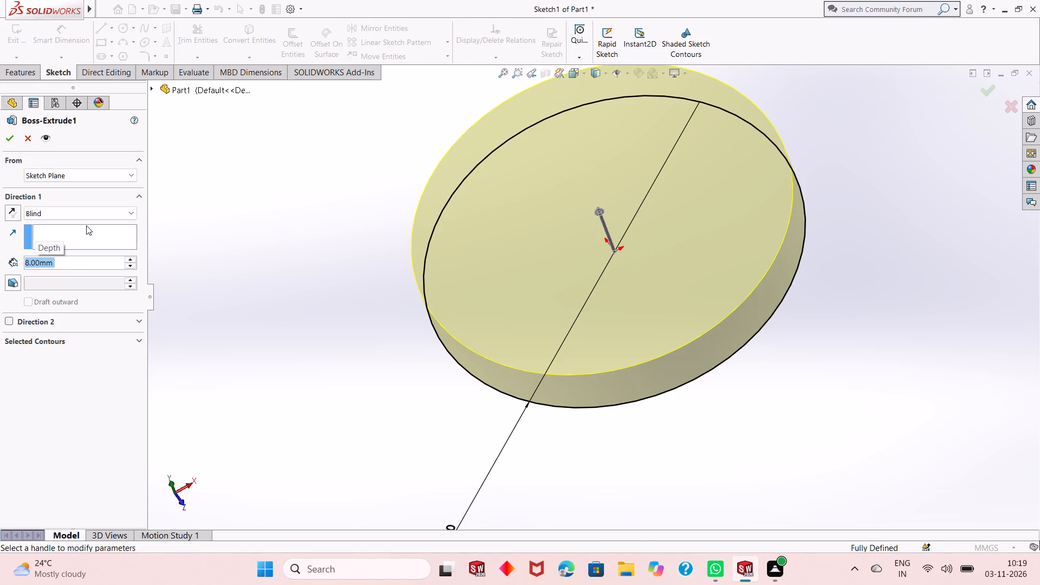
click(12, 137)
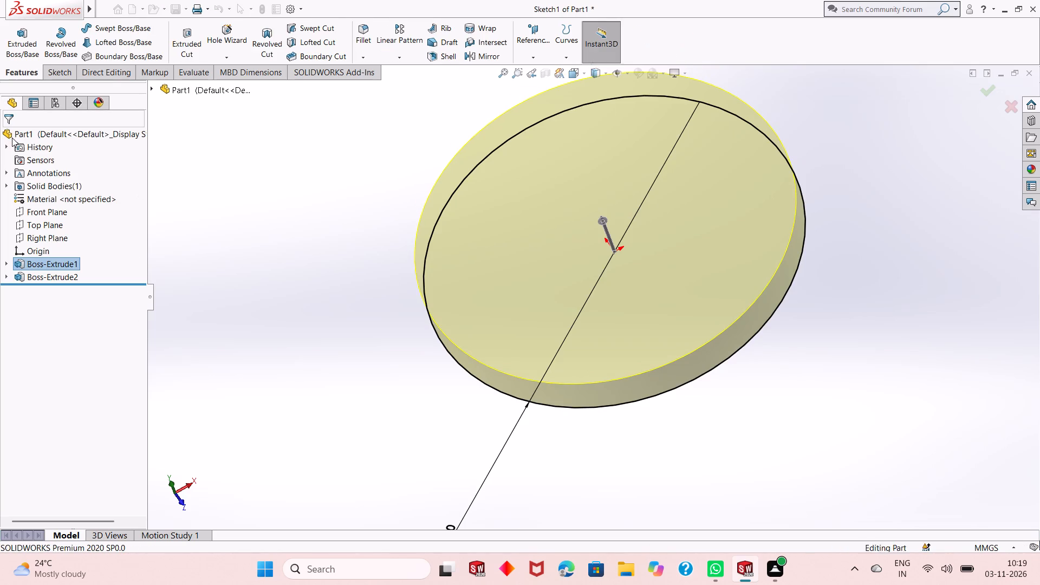
Inspect the disc's thickness, and edit its base extrusion to a blind depth of 11 mm.
middle_drag(486, 447, 489, 376)
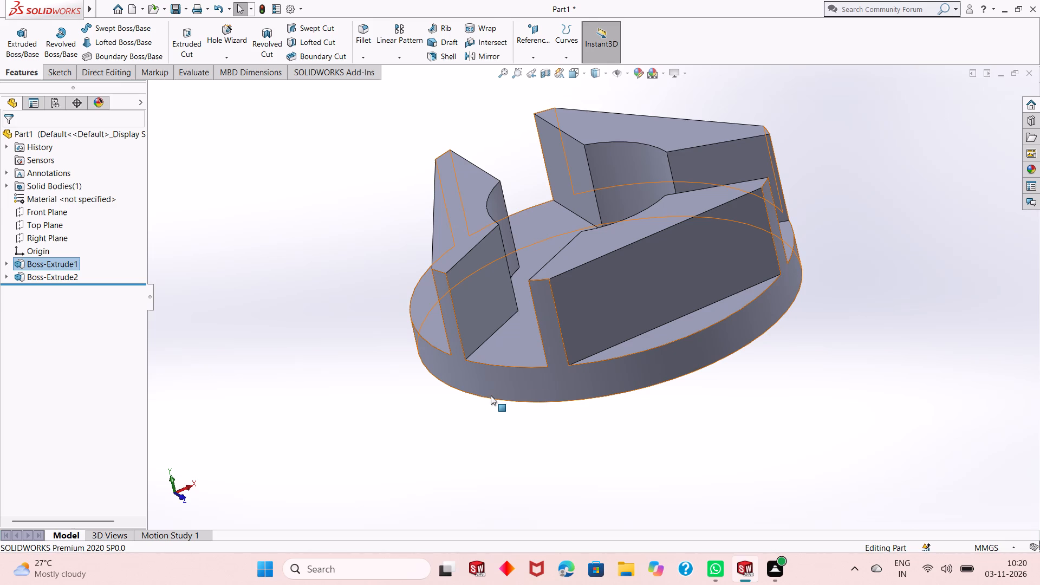
middle_drag(645, 220, 644, 295)
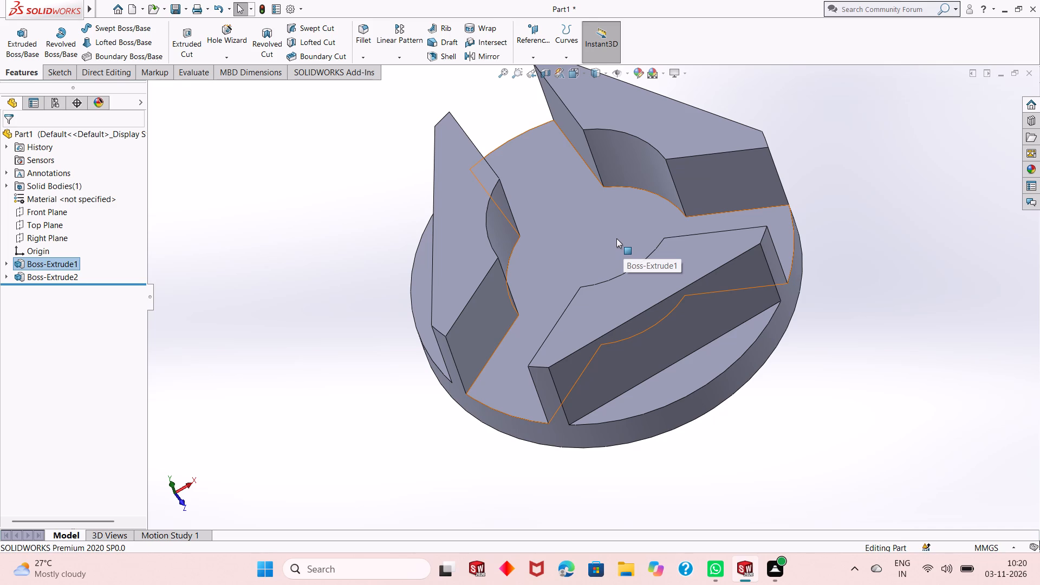
click(220, 310)
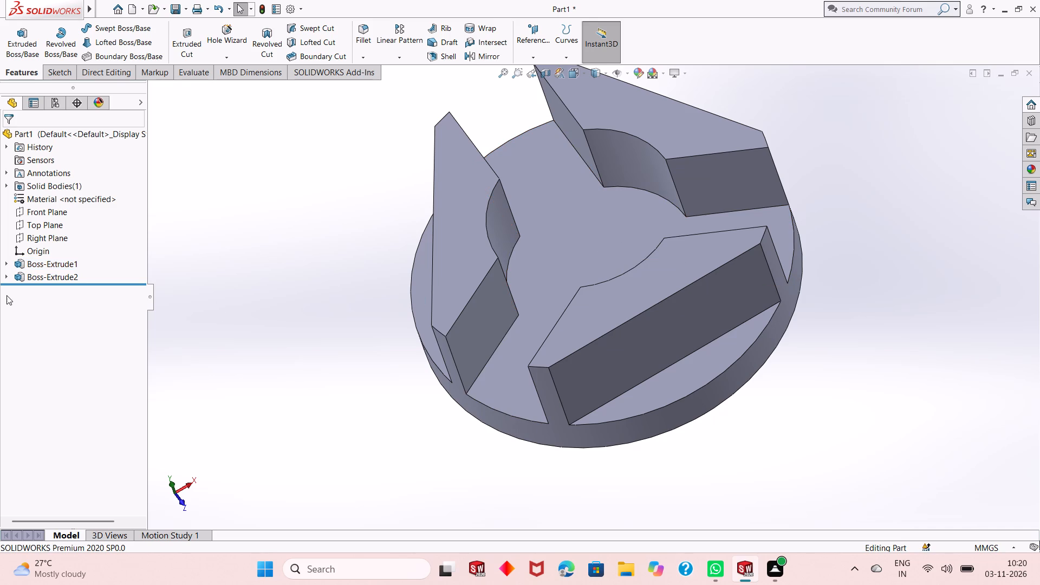
click(48, 260)
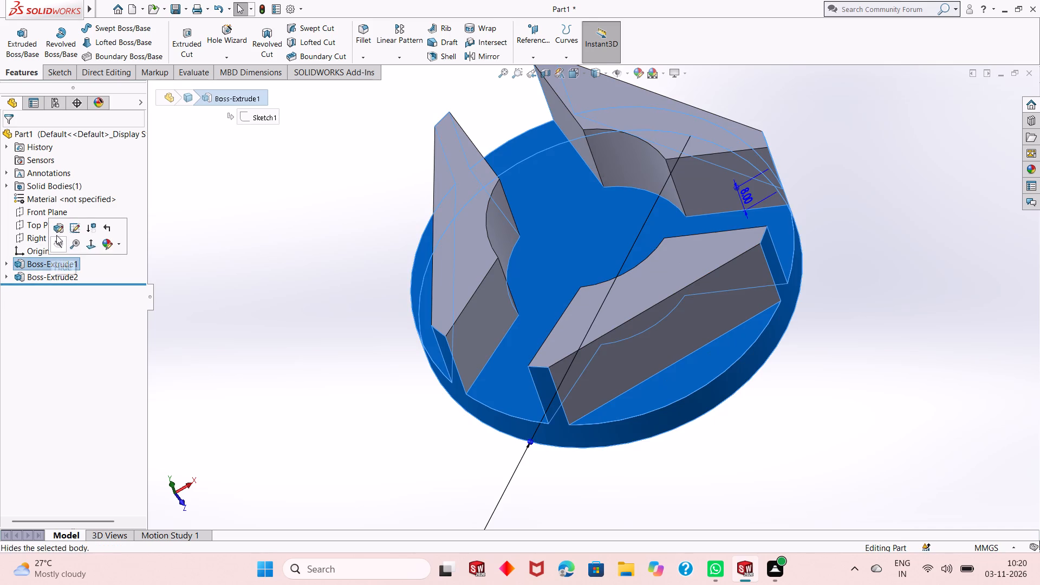
click(58, 229)
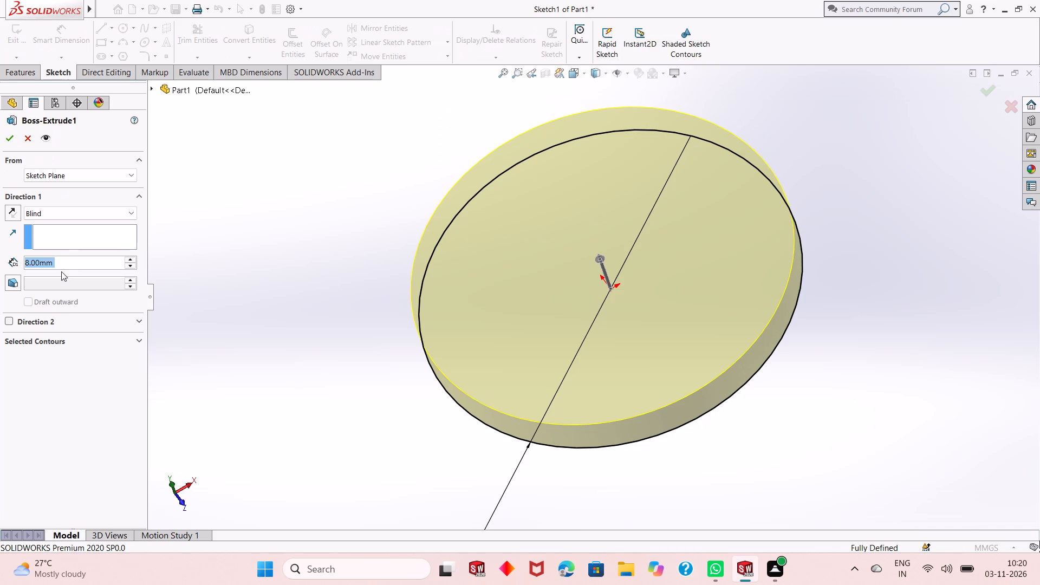
text(11)
key(Return)
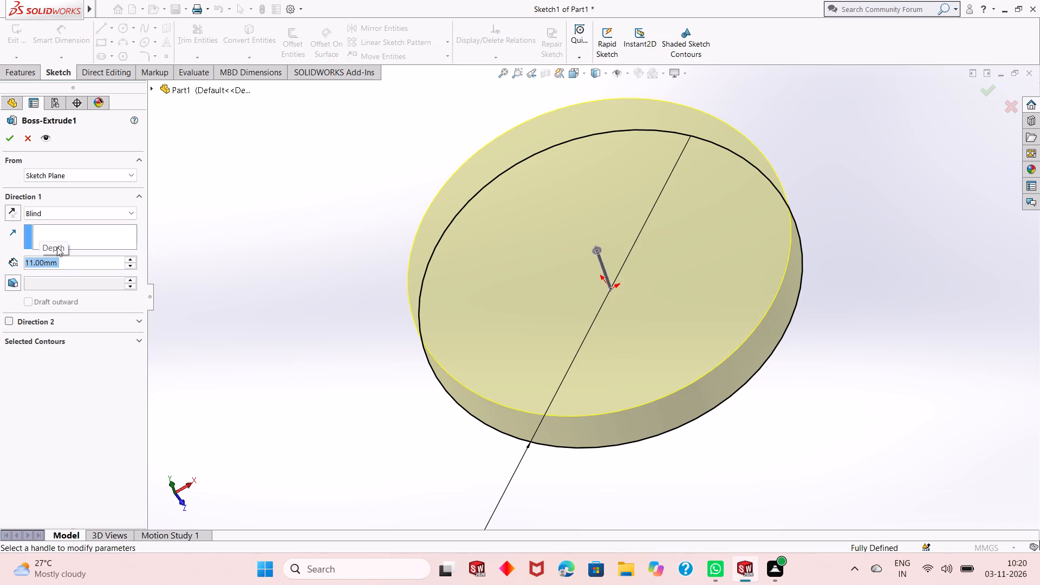
click(12, 143)
On the disc's top face between the blocks, sketch an origin-centred circle of 20 mm radius reaching the blocks' inner arcs.
click(548, 238)
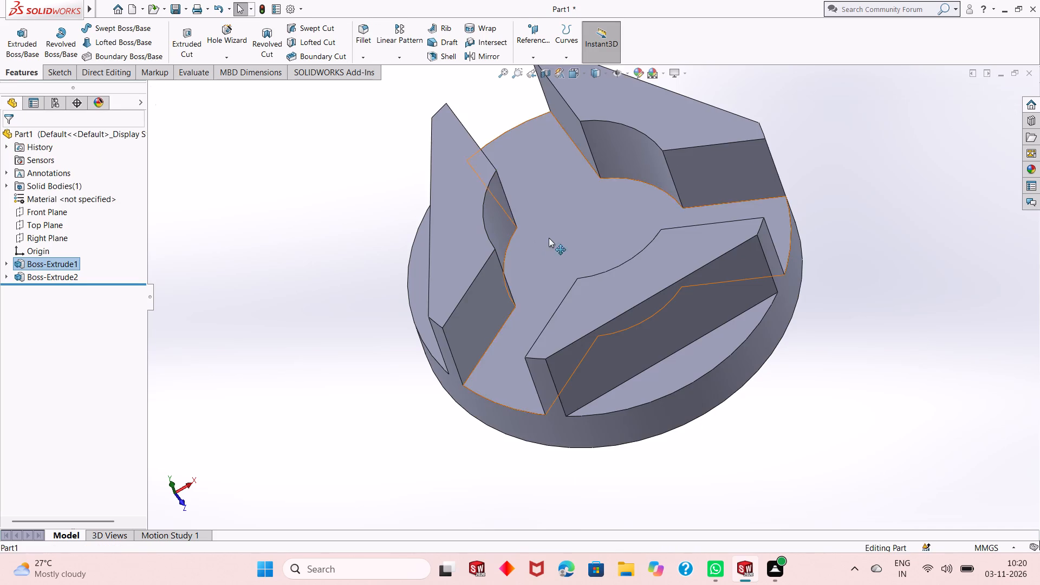
click(594, 209)
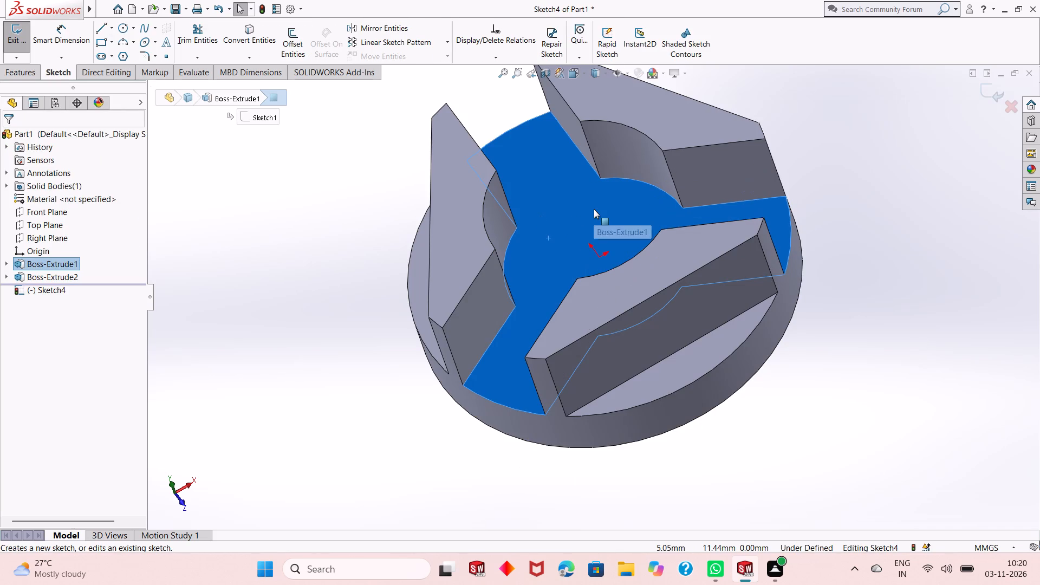
key(ctrl+8)
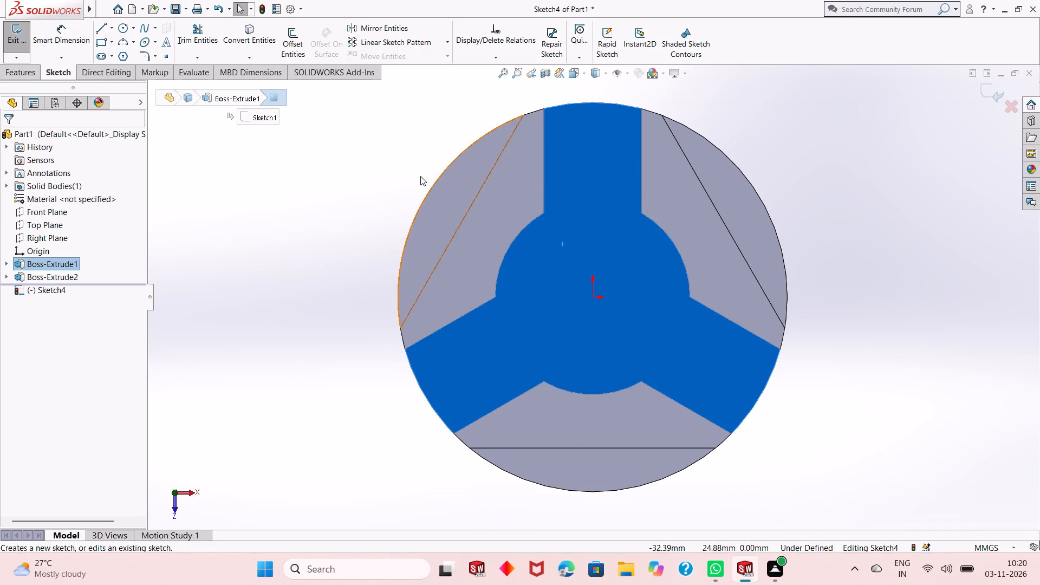
click(386, 176)
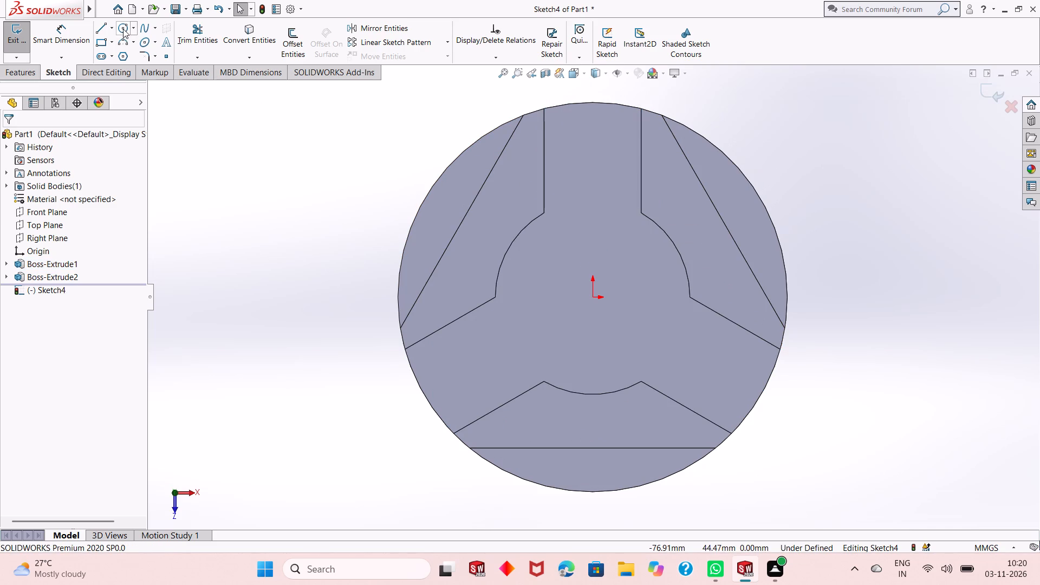
click(123, 29)
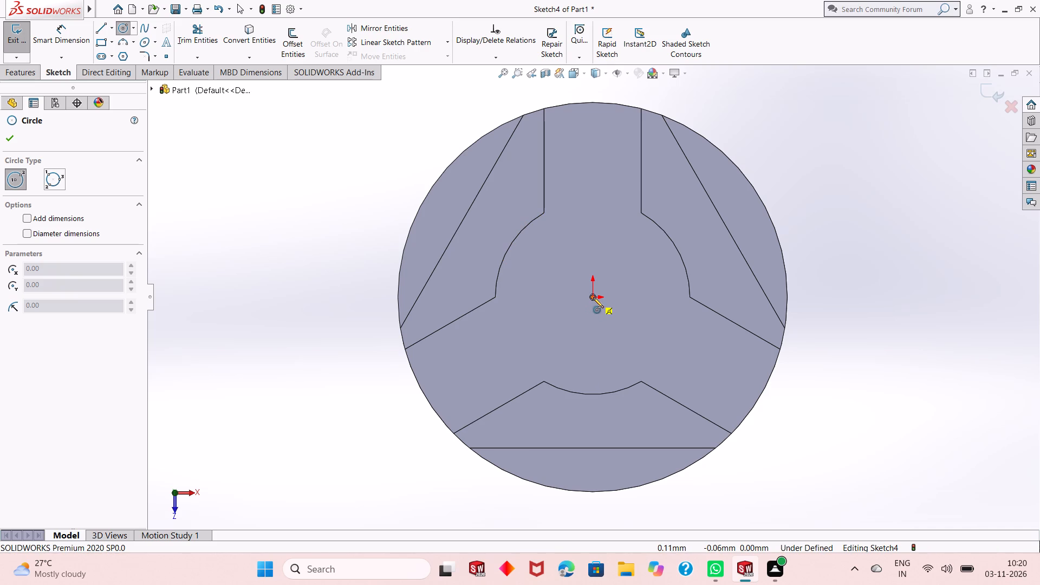
click(594, 298)
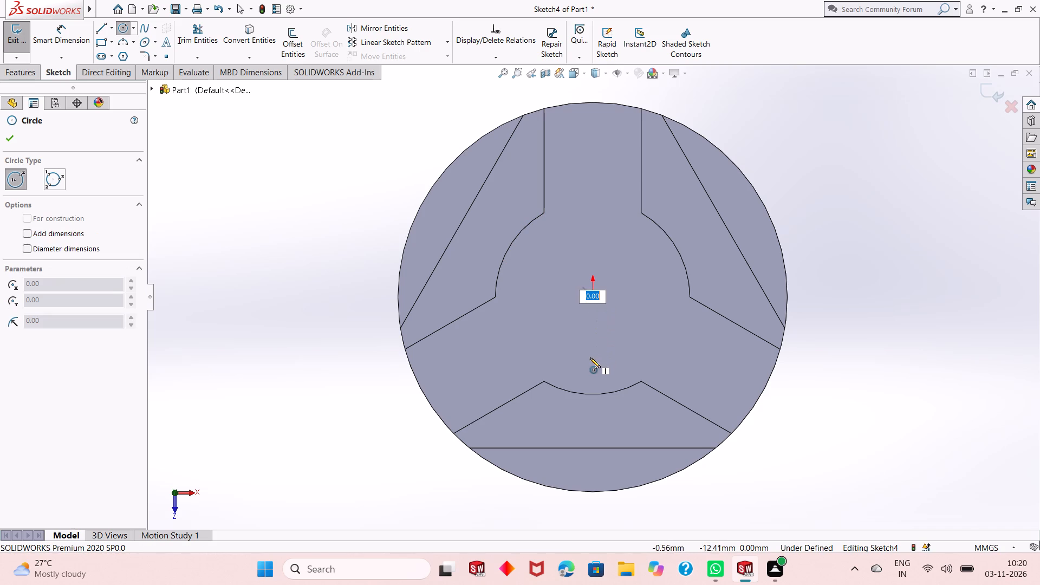
key(Escape)
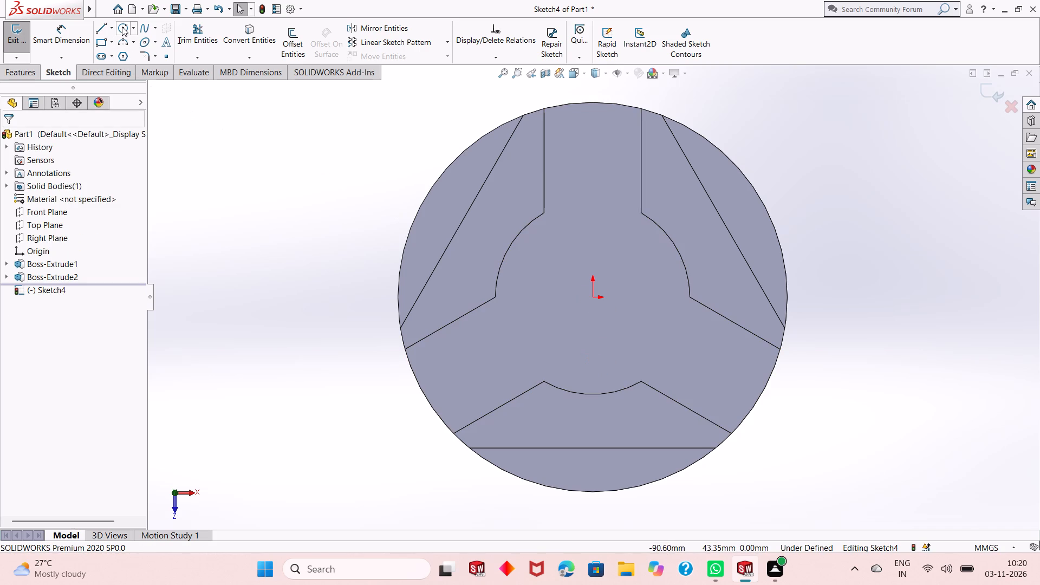
click(122, 27)
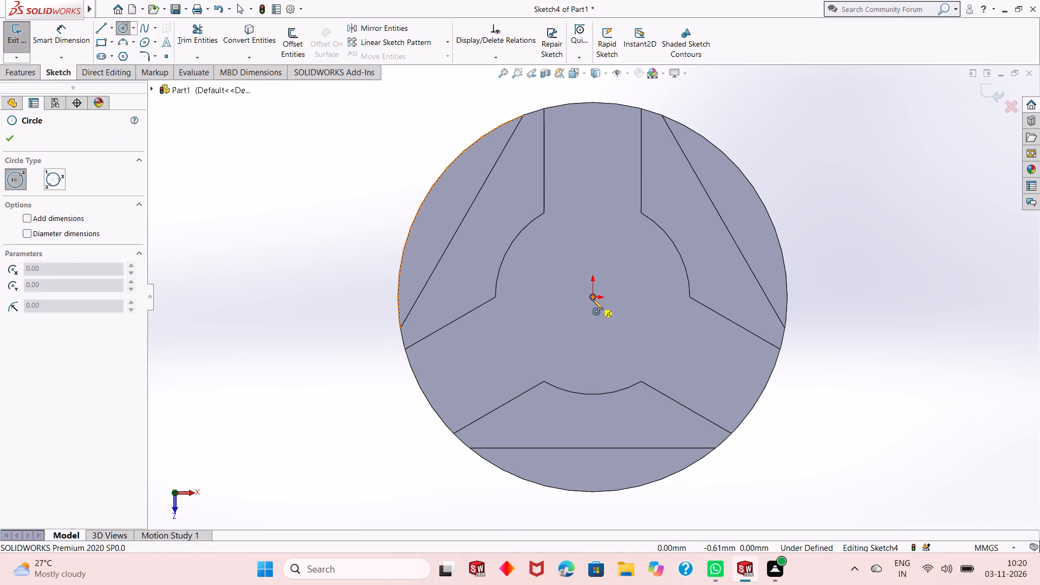
click(593, 299)
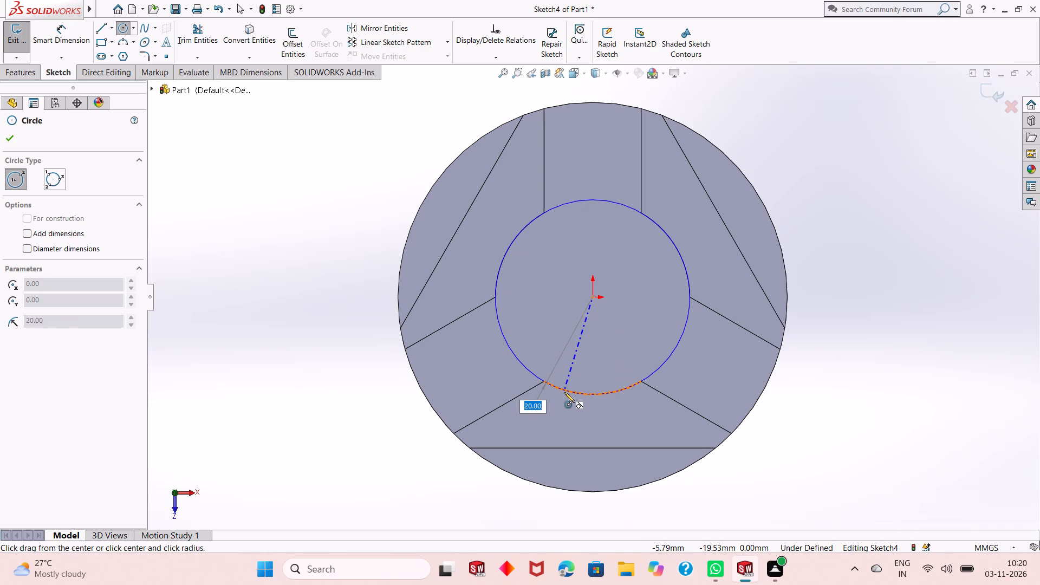
click(564, 392)
right_click(282, 274)
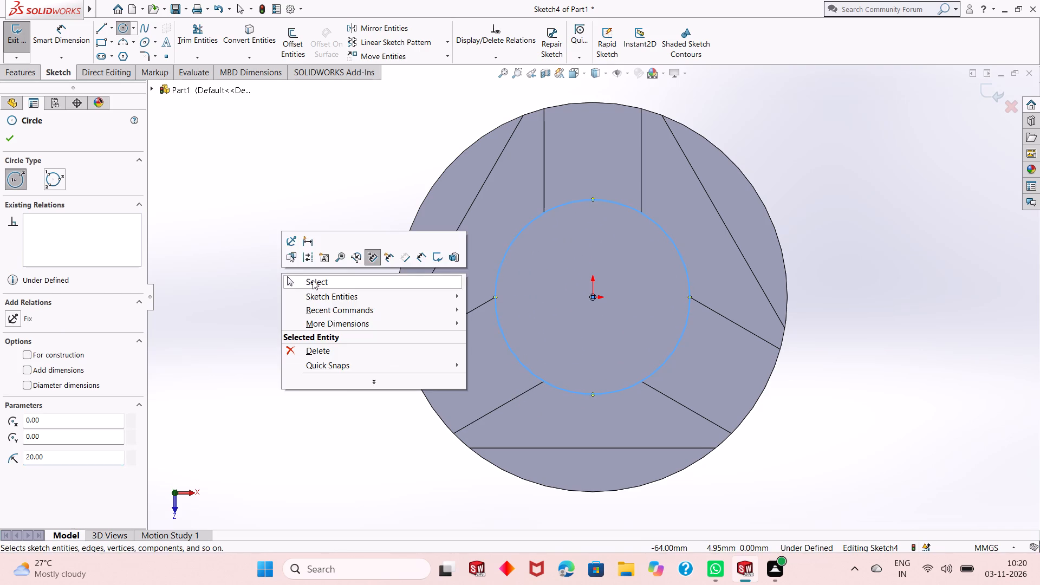
click(316, 283)
Dimension the central circle with a diameter of 40 mm.
click(57, 43)
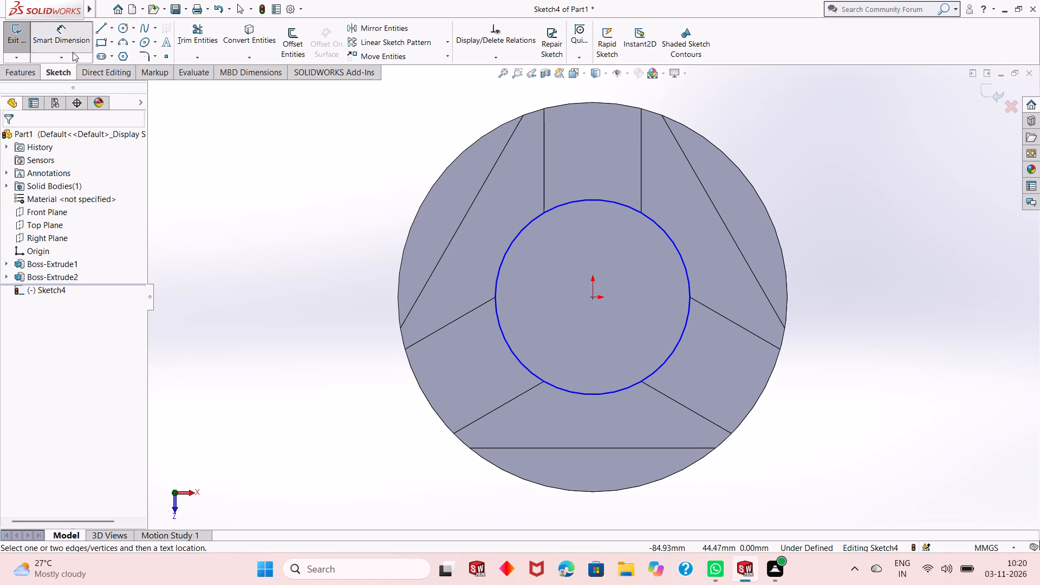
click(518, 353)
click(516, 360)
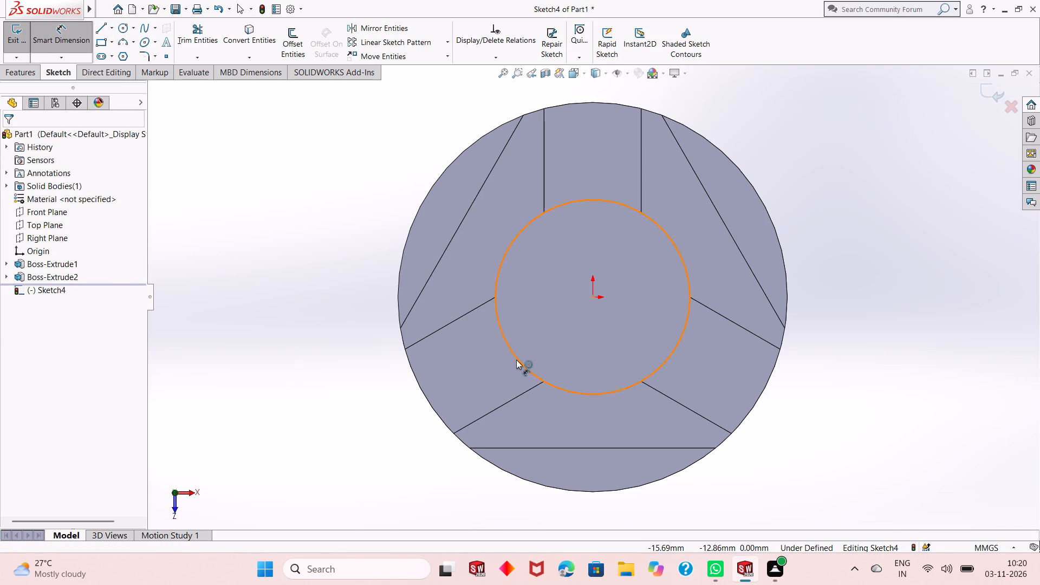
click(342, 427)
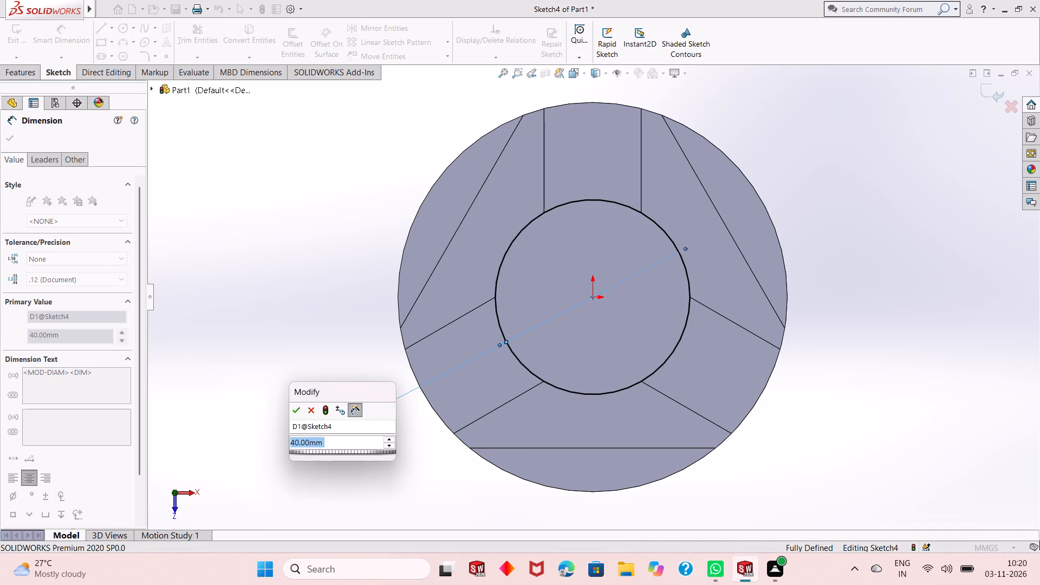
key(Return)
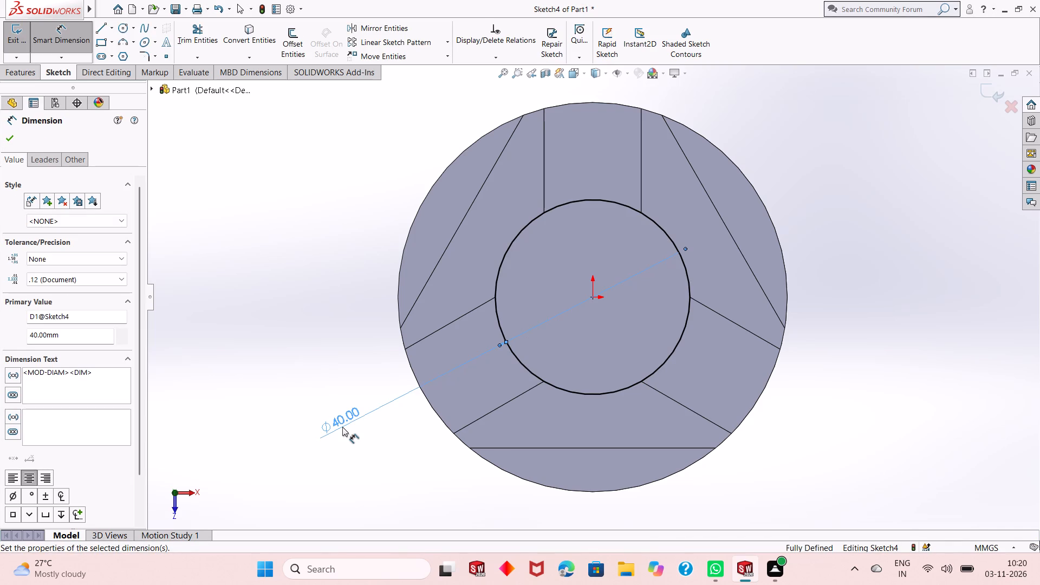
right_click(301, 207)
click(322, 245)
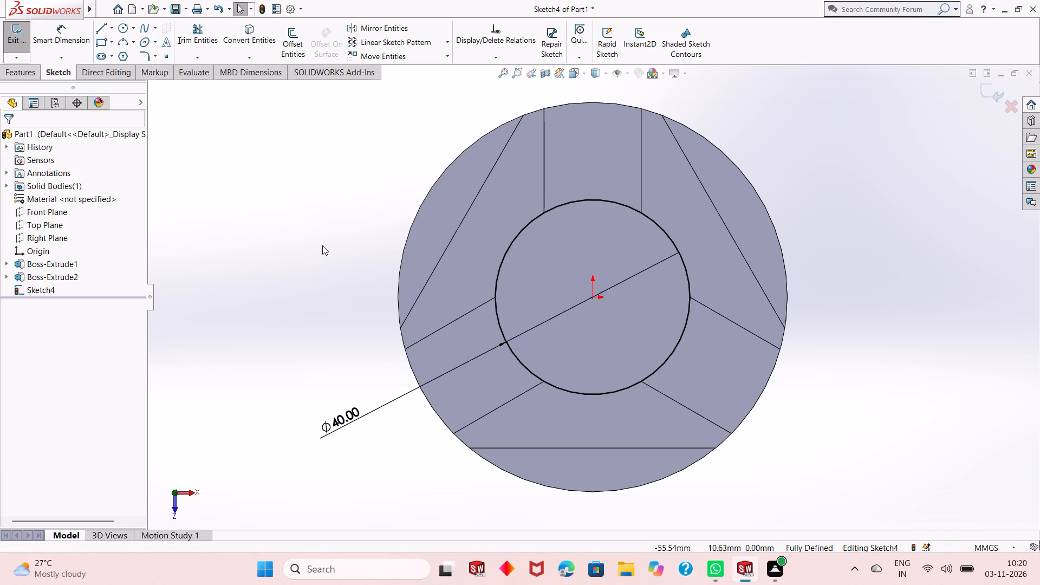
Cut the central 40 mm circle into the disc as a blind extruded cut 3 mm deep.
click(34, 73)
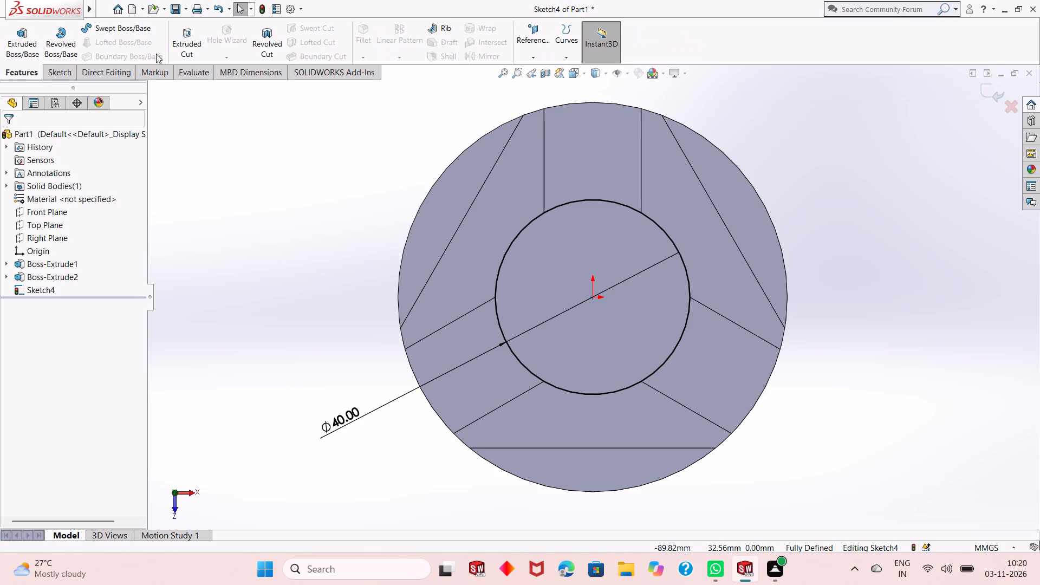
click(178, 47)
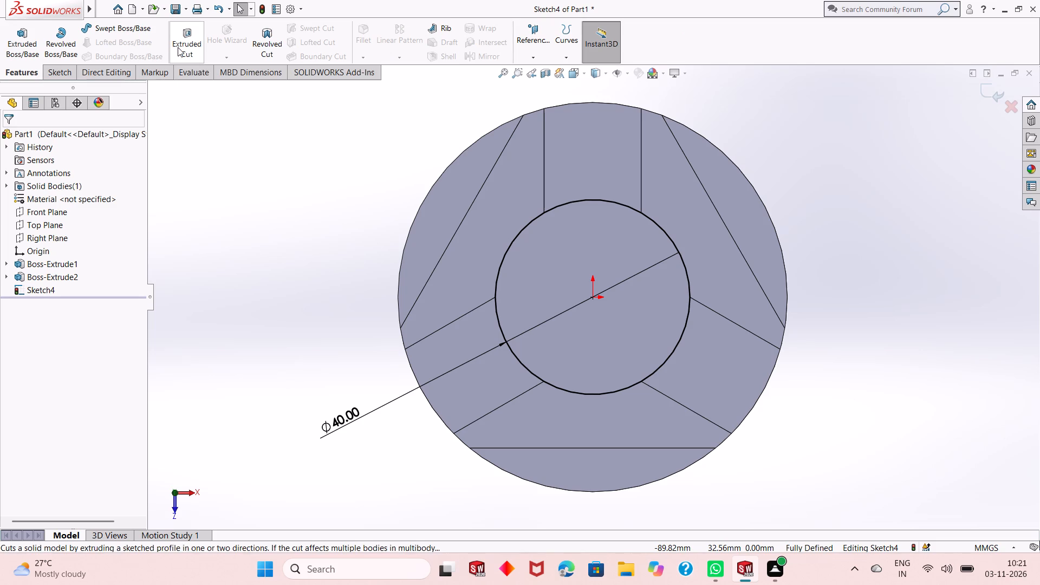
middle_drag(412, 453, 413, 421)
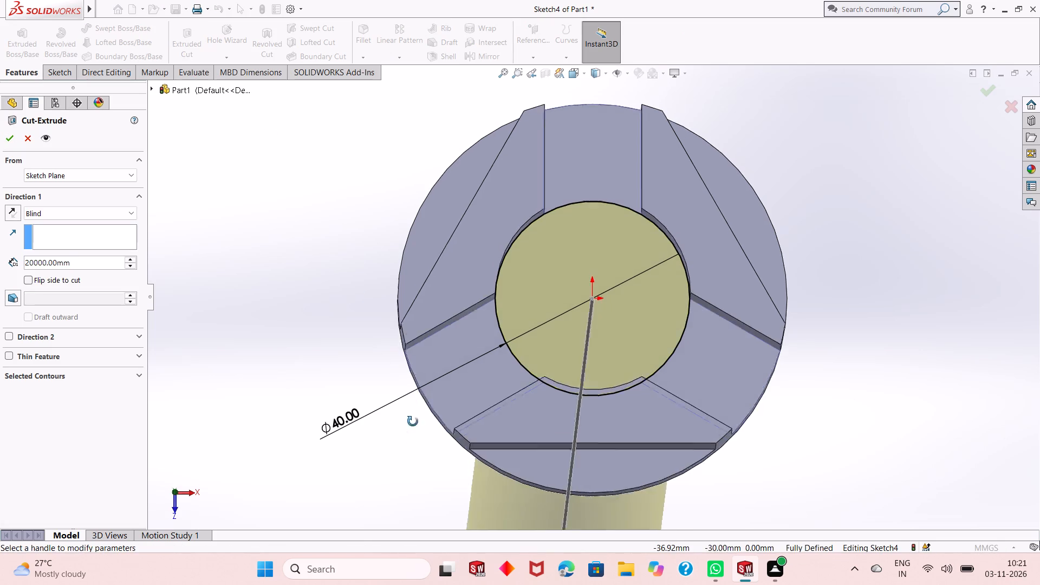
middle_drag(413, 421, 413, 330)
double_click(88, 255)
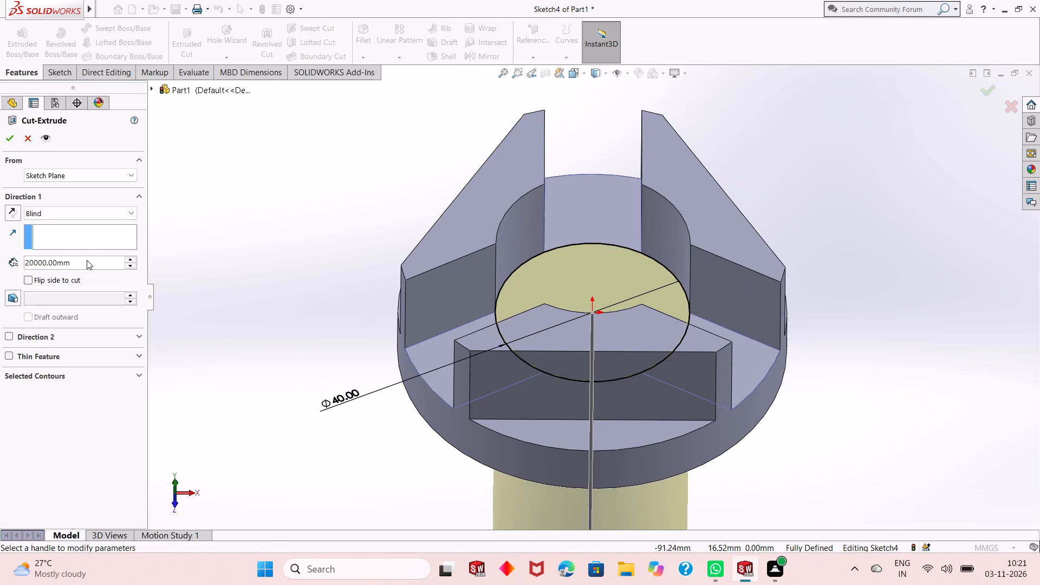
double_click(87, 261)
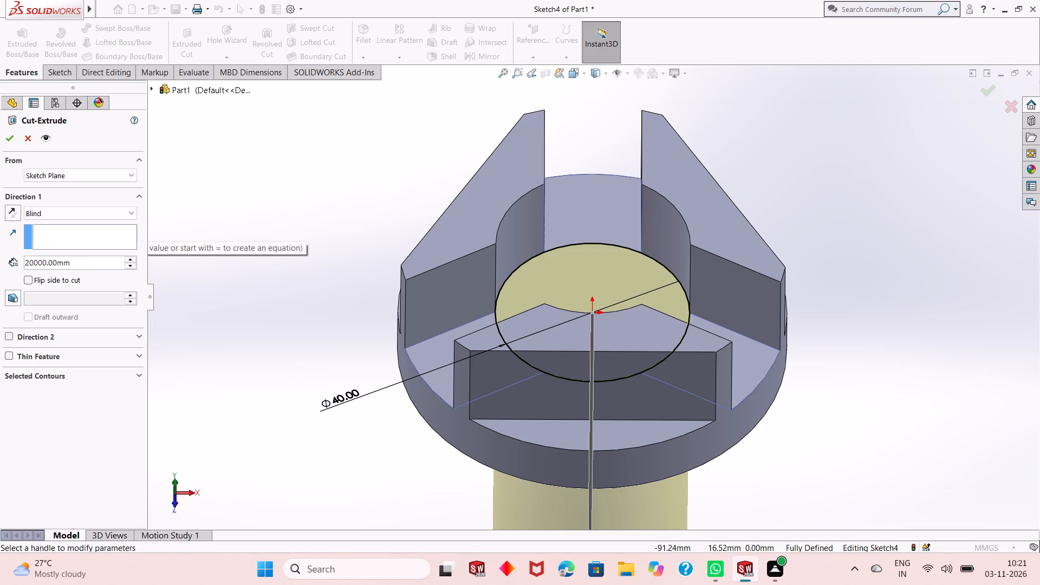
double_click(87, 262)
key(3)
key(Return)
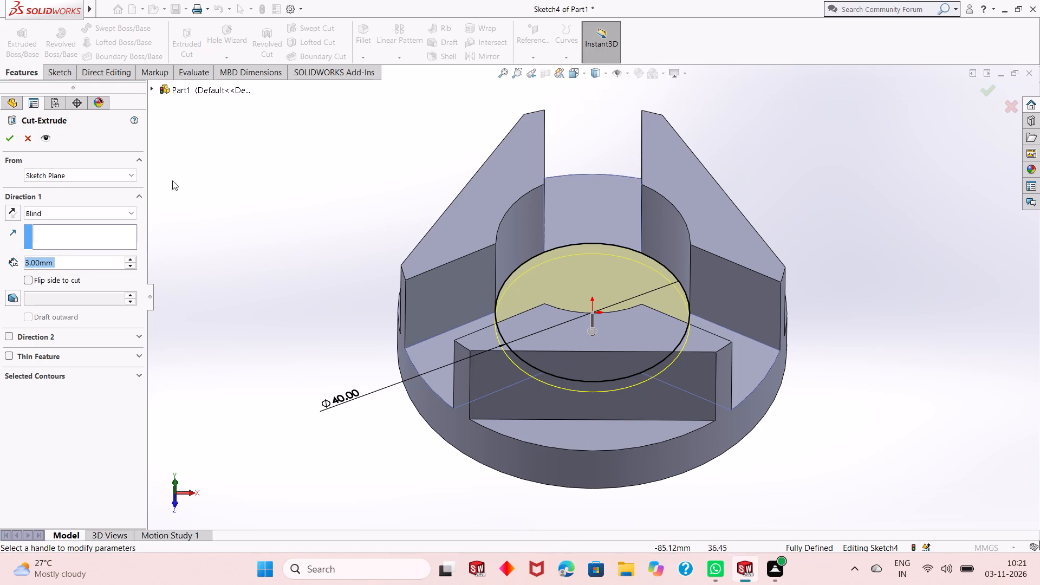
click(9, 137)
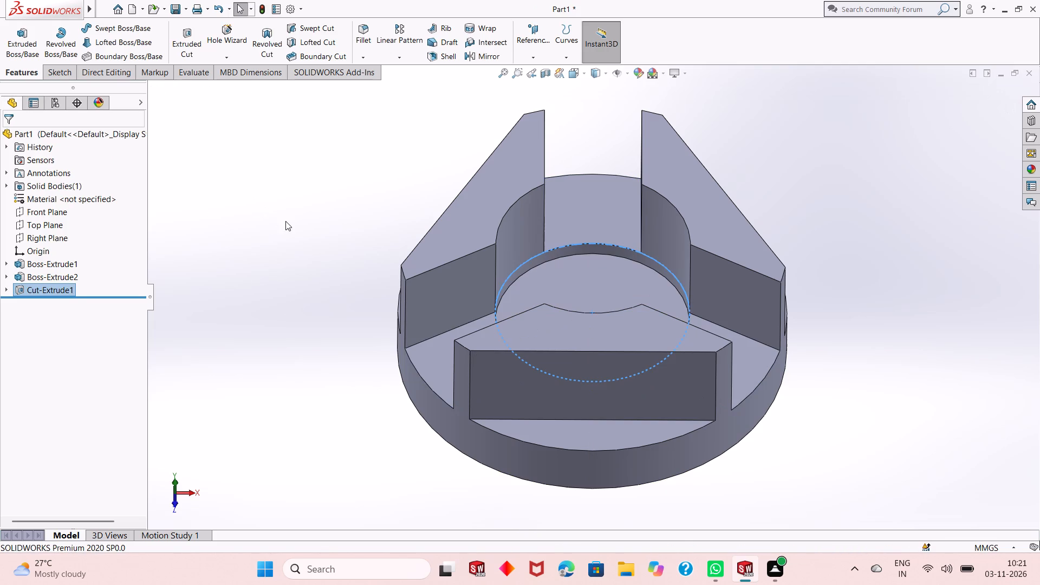
click(286, 223)
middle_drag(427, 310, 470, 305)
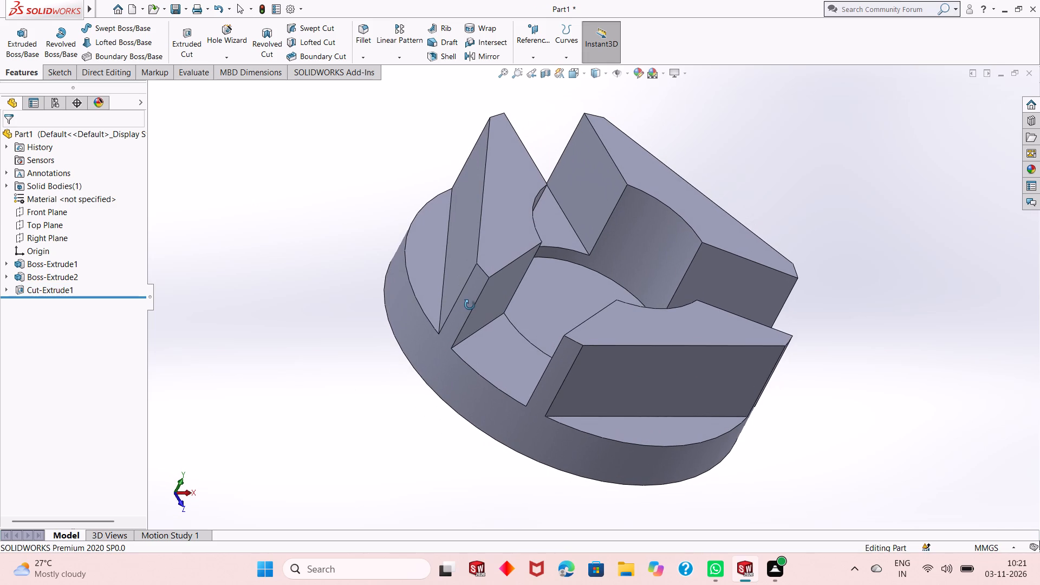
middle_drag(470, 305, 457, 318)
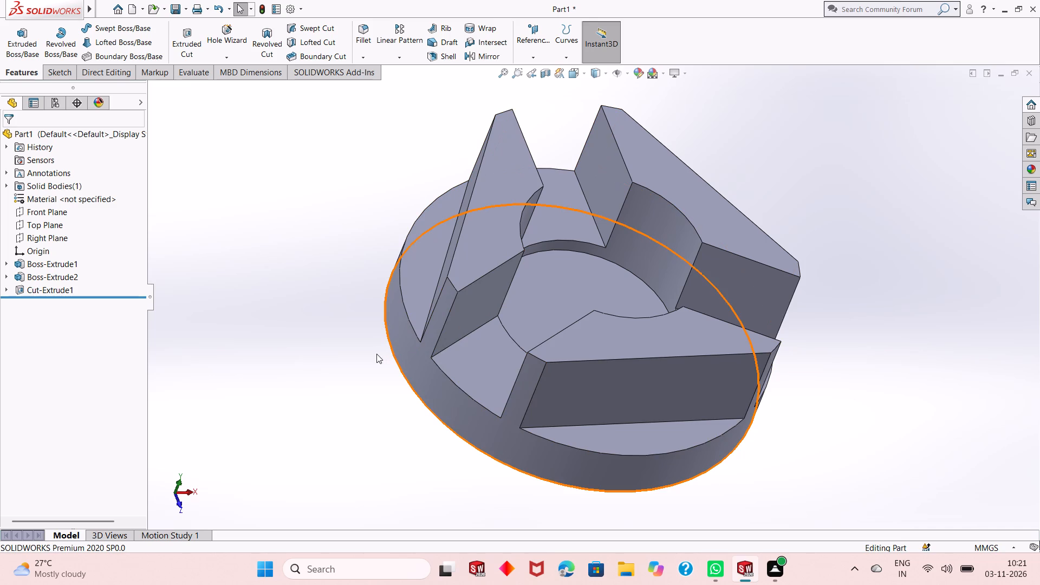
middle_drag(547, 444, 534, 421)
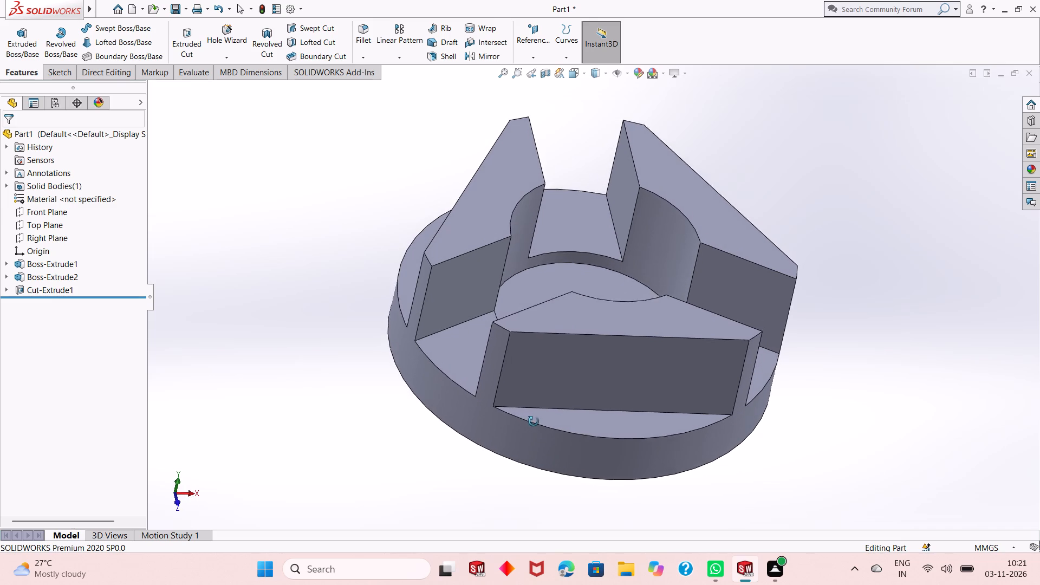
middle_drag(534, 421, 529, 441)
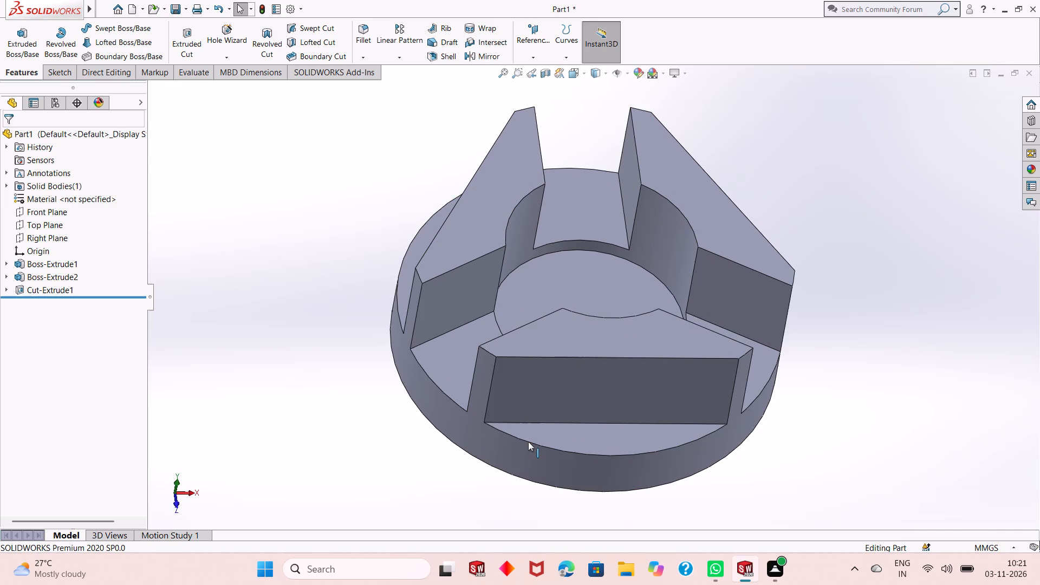
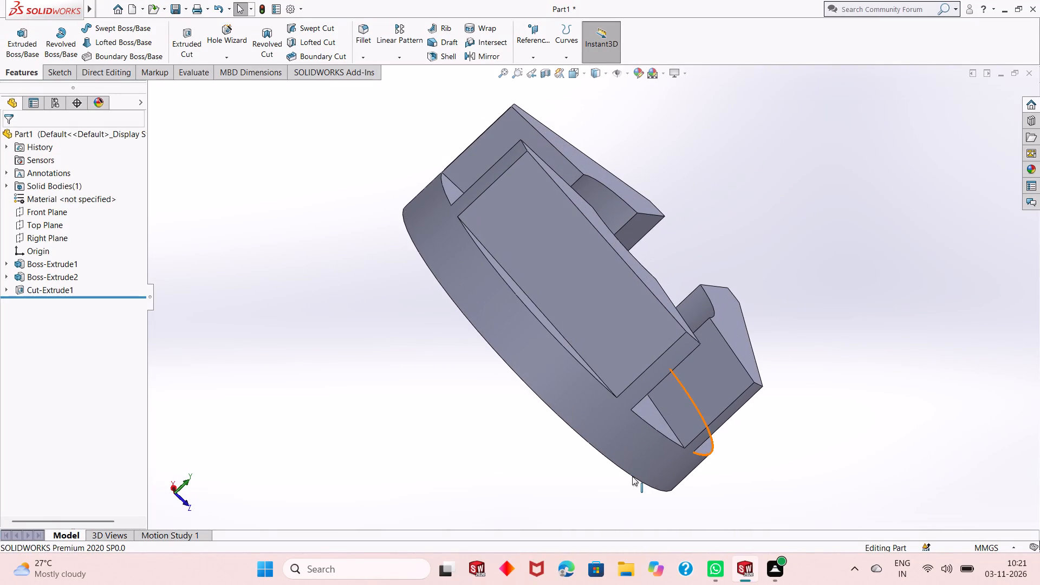
Undo the central 3 mm deep circular cut together with its diameter dimension and circle sketch.
middle_drag(617, 380, 515, 379)
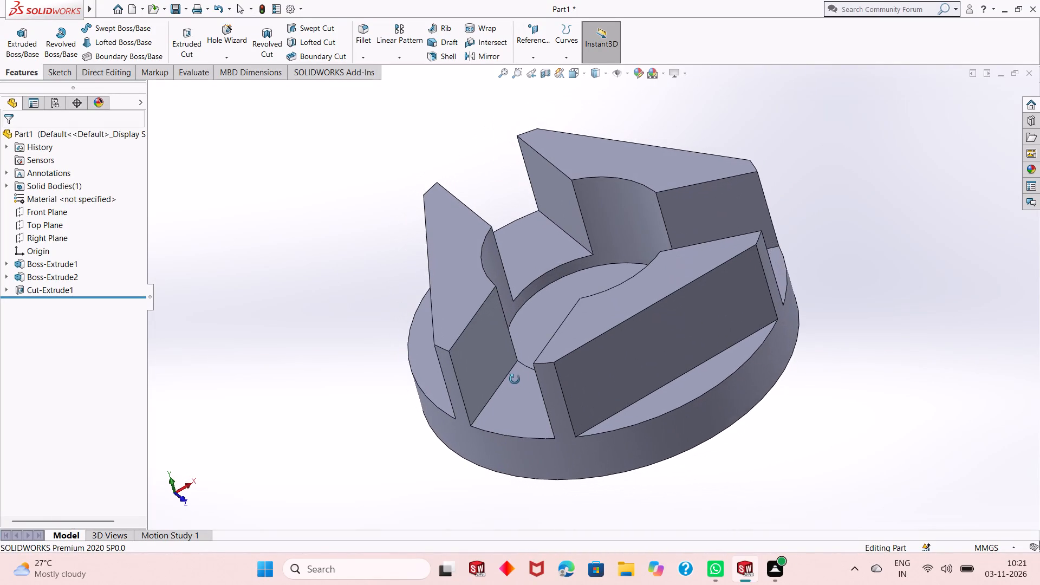
middle_drag(515, 379, 515, 379)
scroll(565, 326, down, 1)
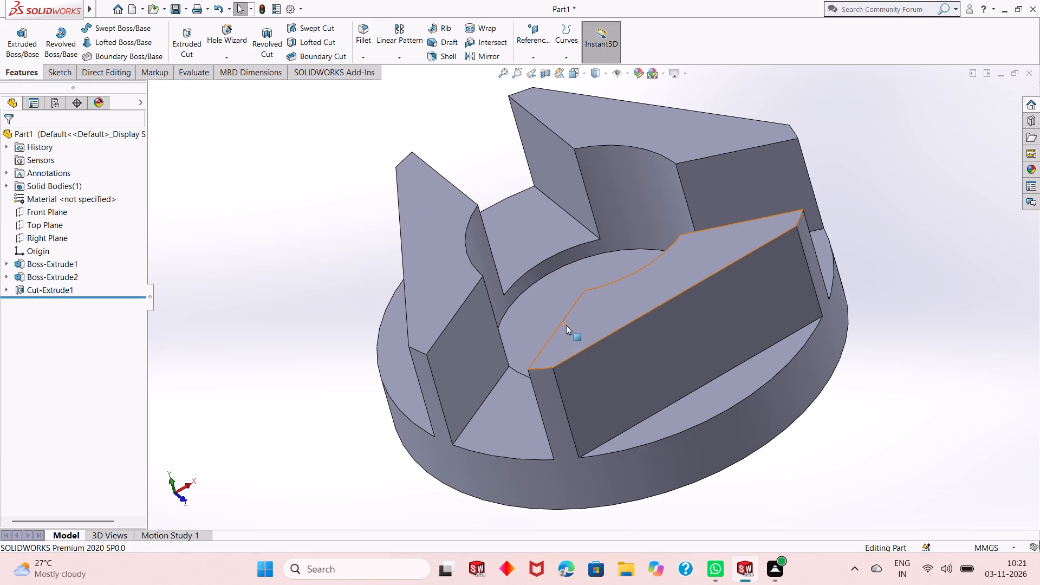
middle_drag(557, 425, 575, 405)
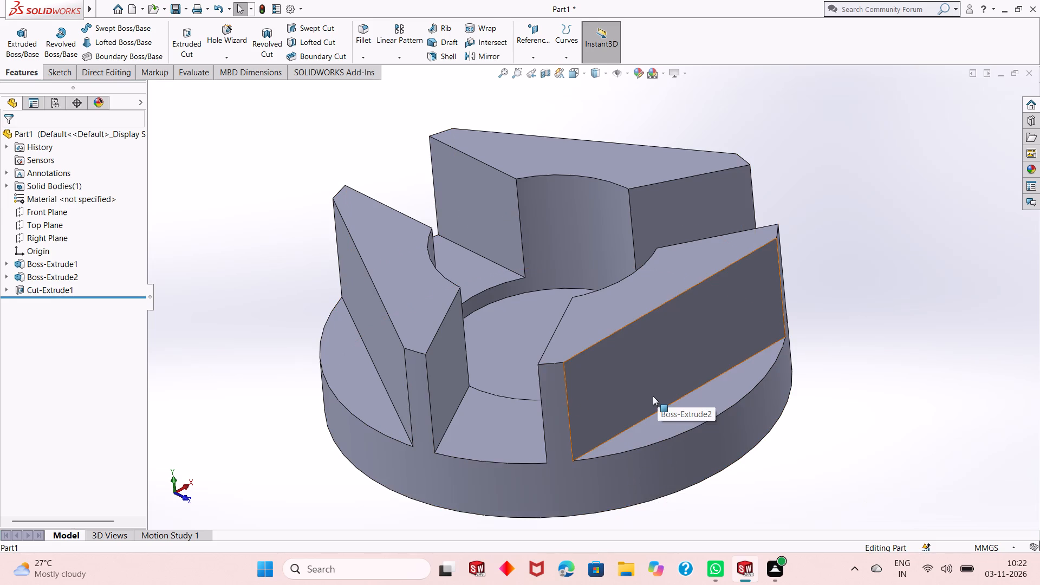
middle_drag(649, 398, 649, 416)
key(ctrl+z)
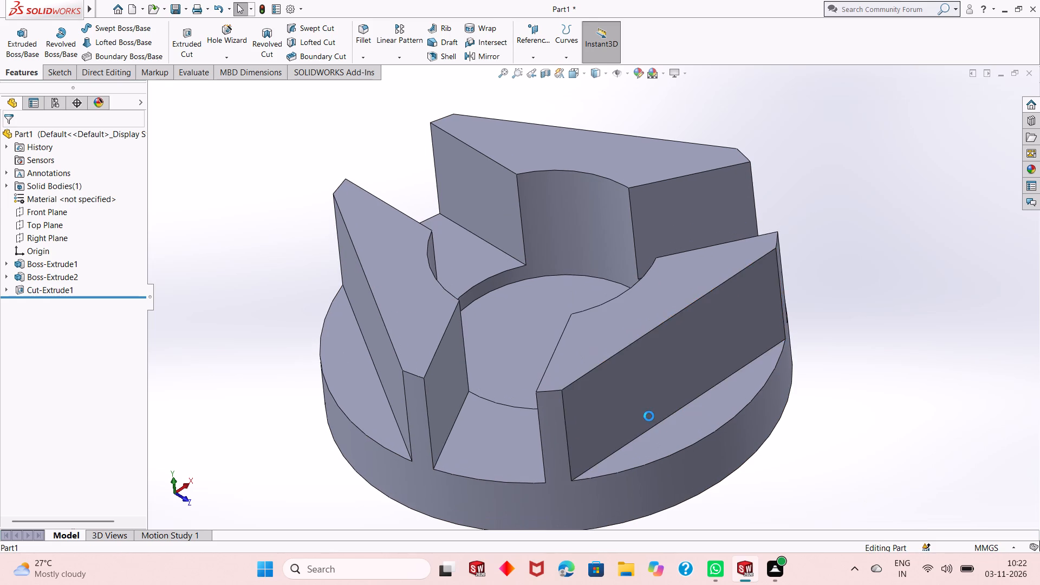
key(ctrl+z)
key(ctrl+z)
key(ctrl+z)
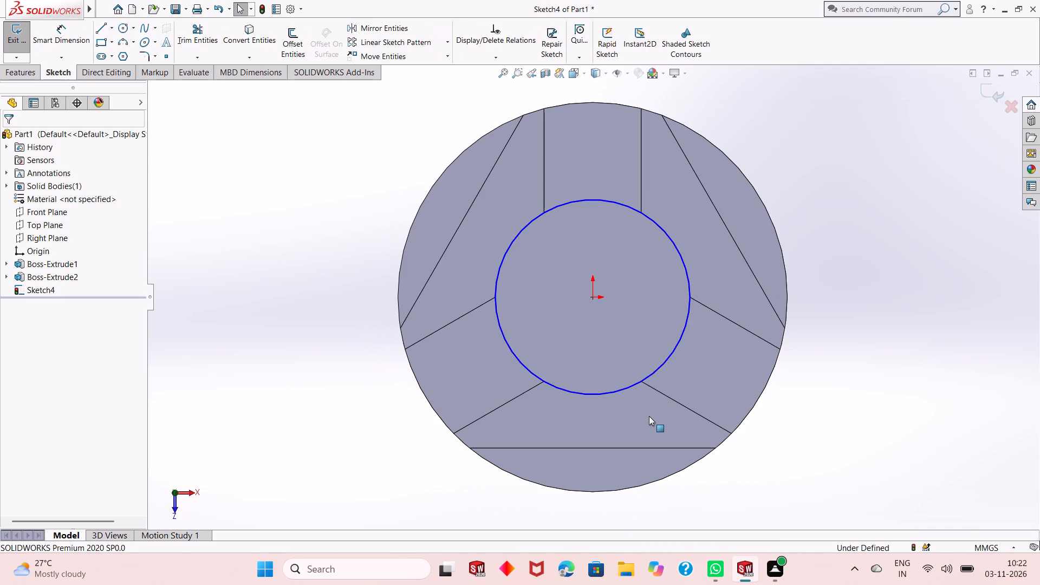
key(ctrl+z)
key(ctrl+z)
Edit the disc's base extrusion to a blind depth of 8 mm.
middle_drag(647, 419, 645, 351)
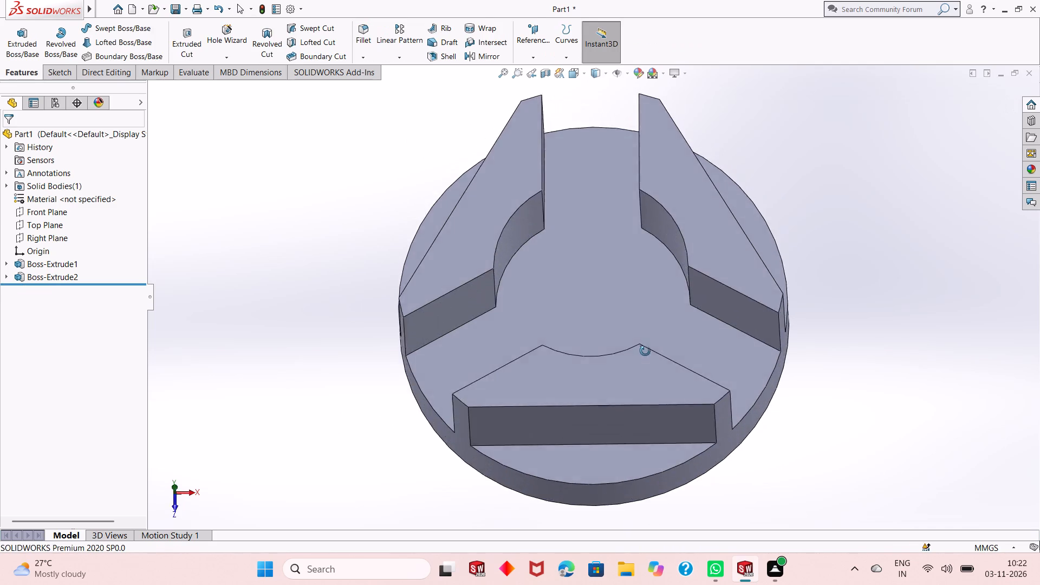
middle_drag(645, 351, 687, 285)
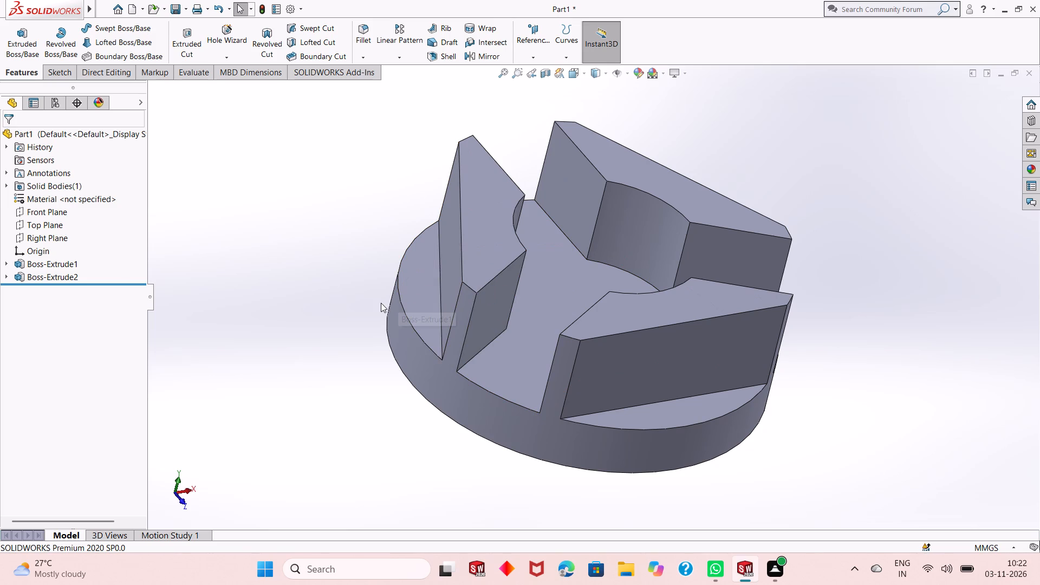
click(71, 266)
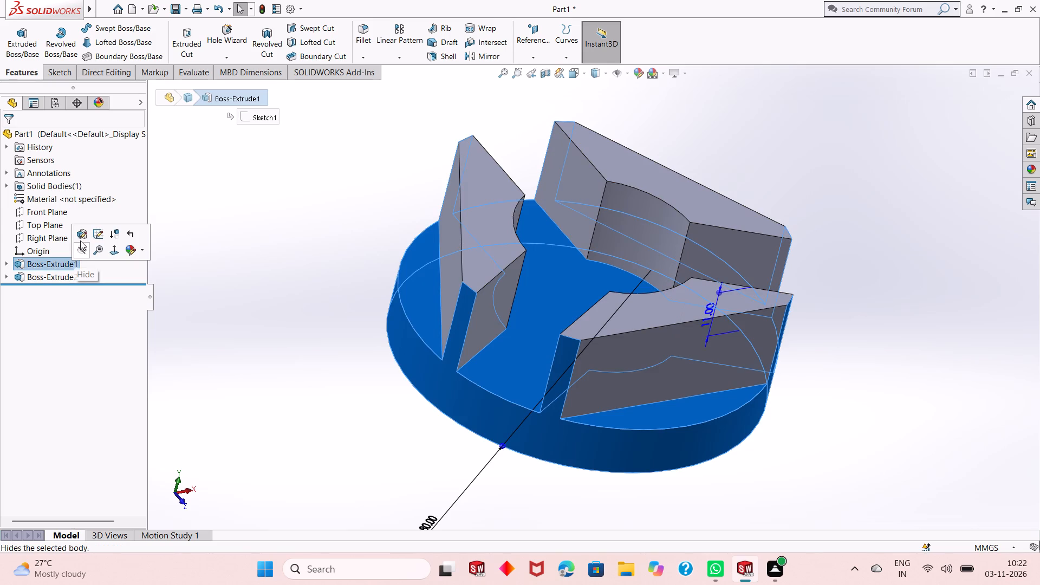
click(83, 230)
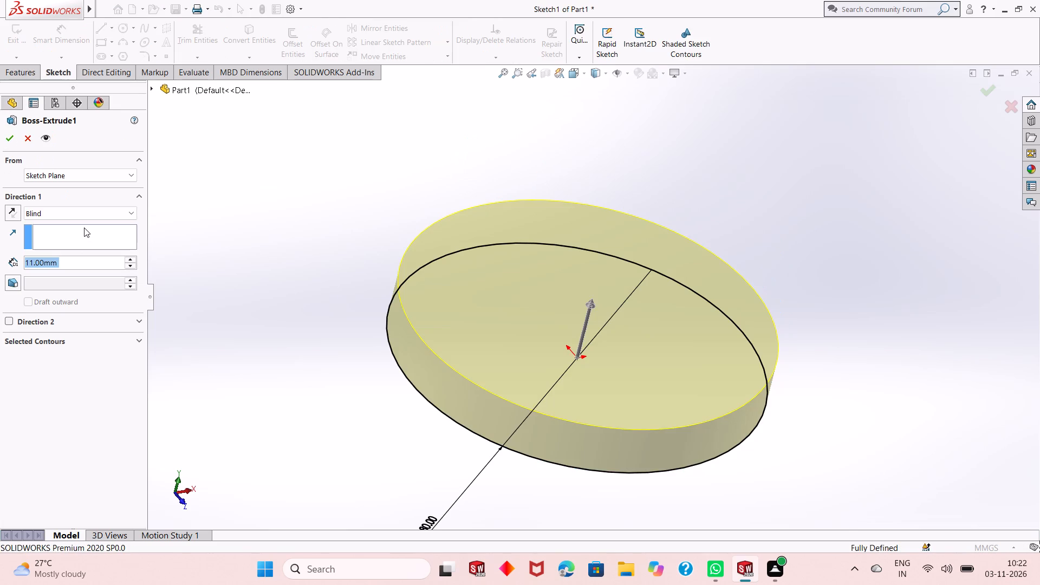
key(8)
key(Return)
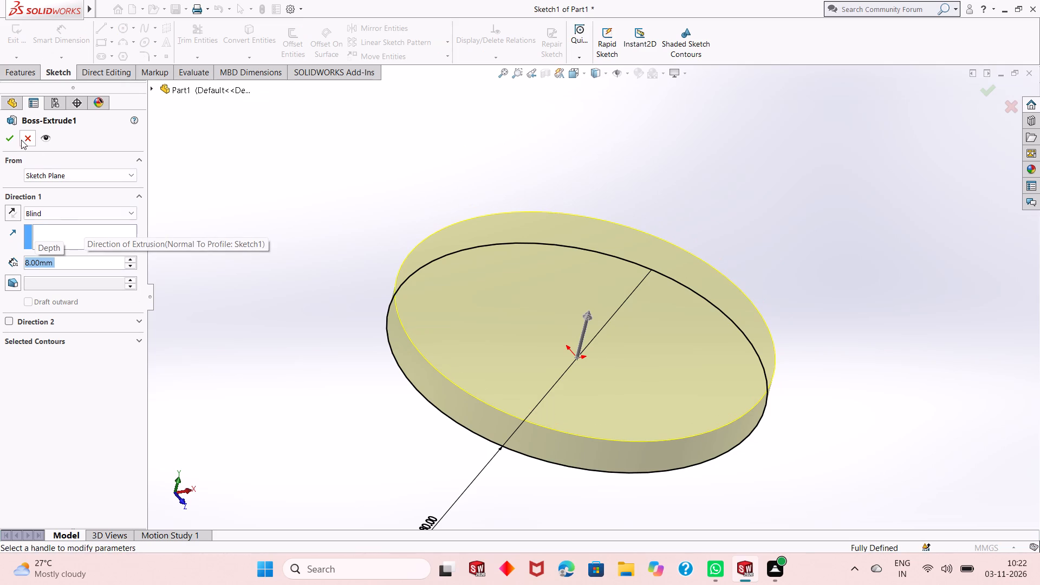
click(10, 139)
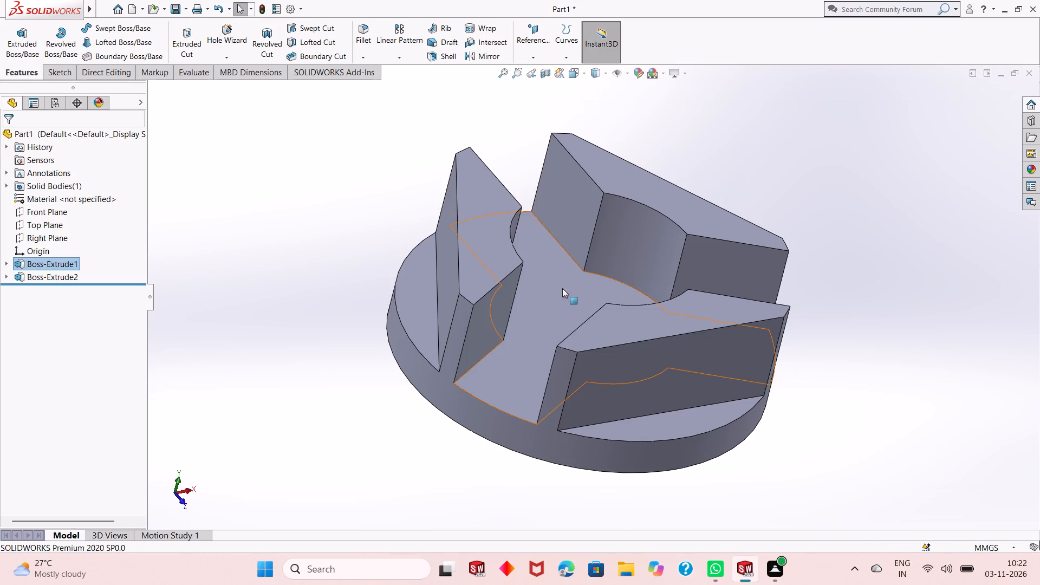
Start a sketch on the disc's top face between the blocks and trace both walls of the lower-left slot with lines about 21.4 mm long.
right_click(562, 289)
click(590, 273)
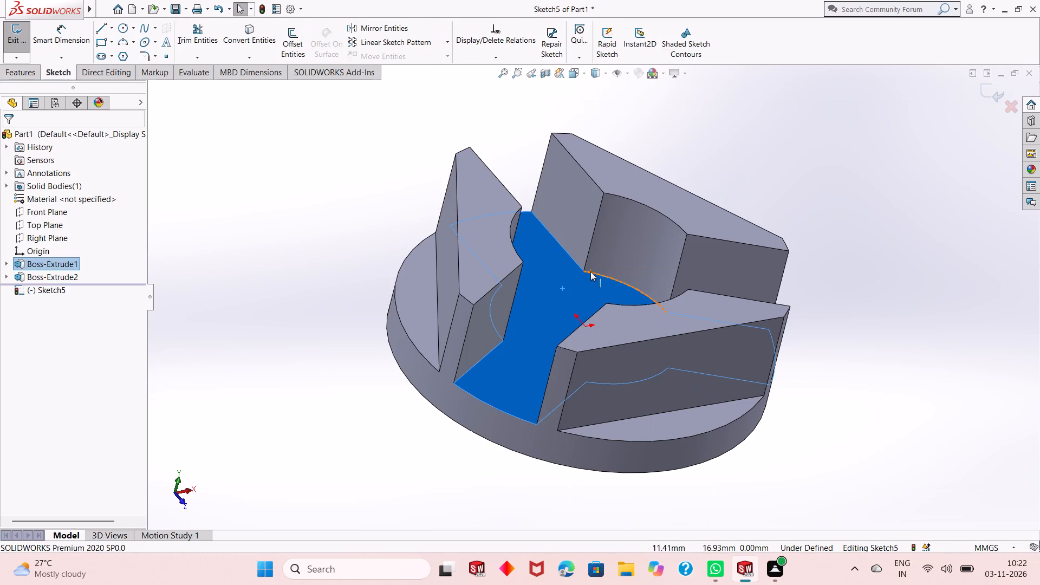
key(ctrl+8)
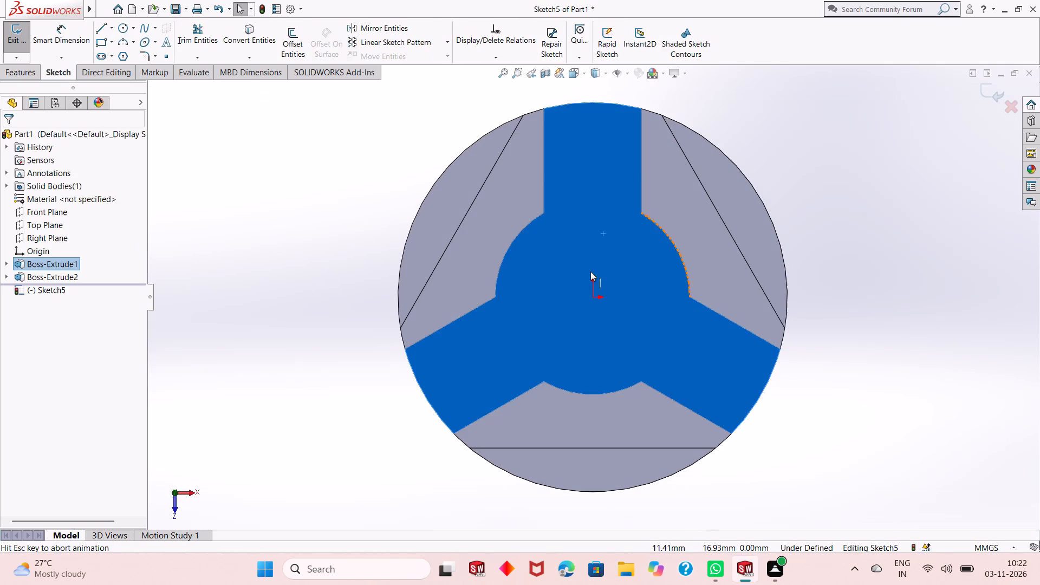
click(321, 239)
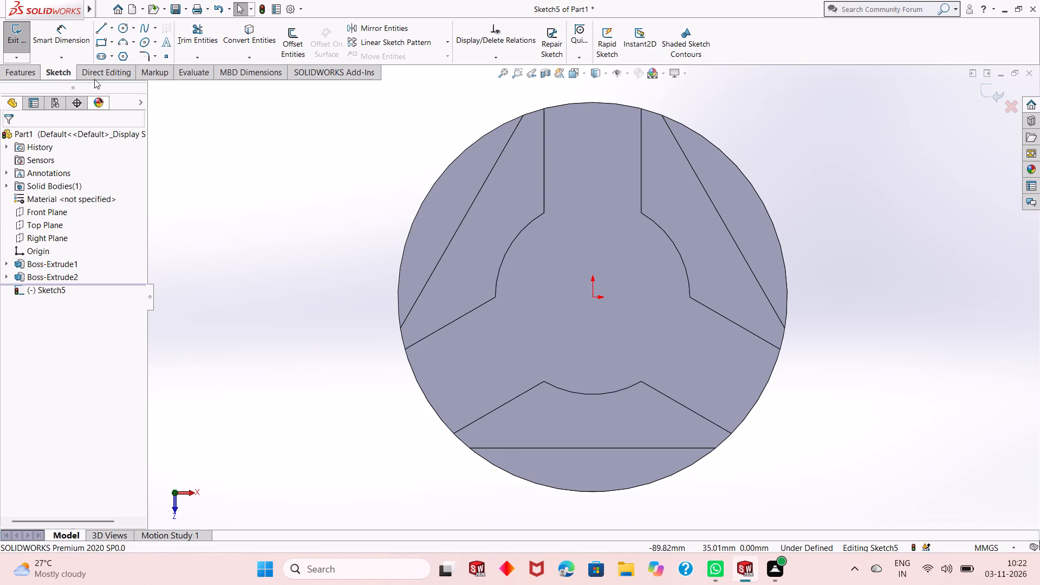
click(97, 28)
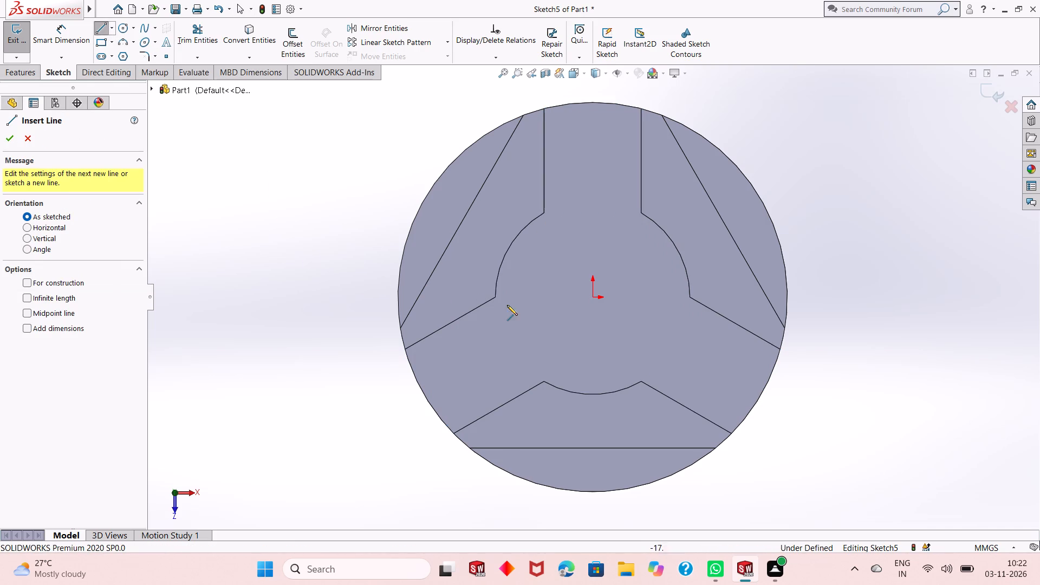
click(495, 298)
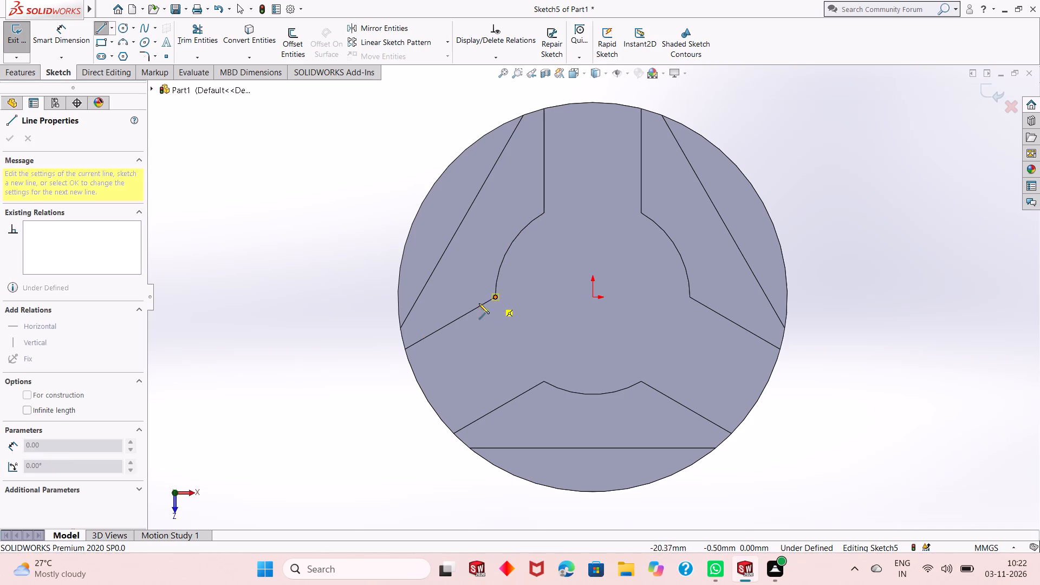
click(406, 347)
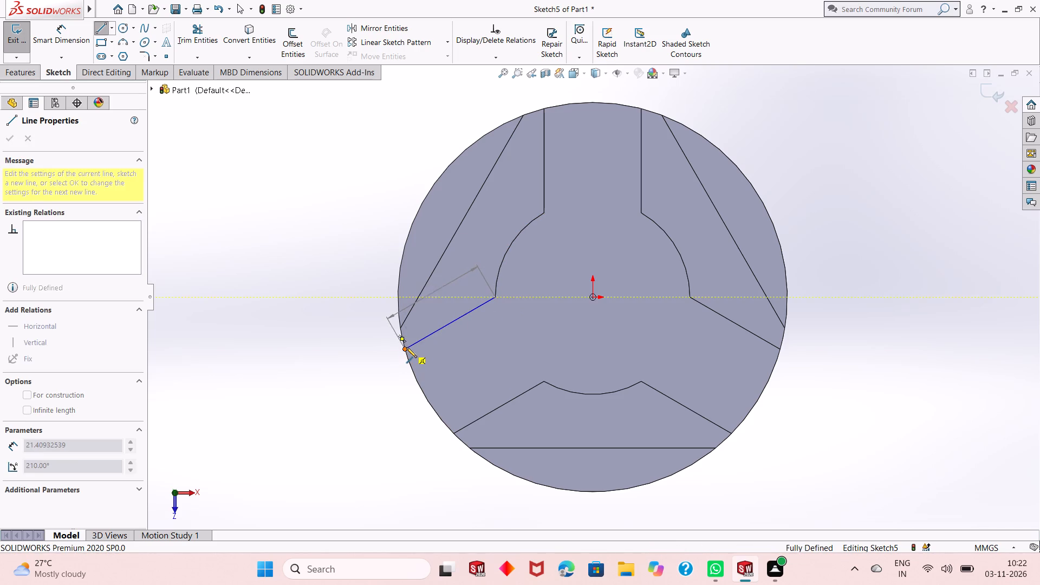
right_click(256, 334)
click(280, 342)
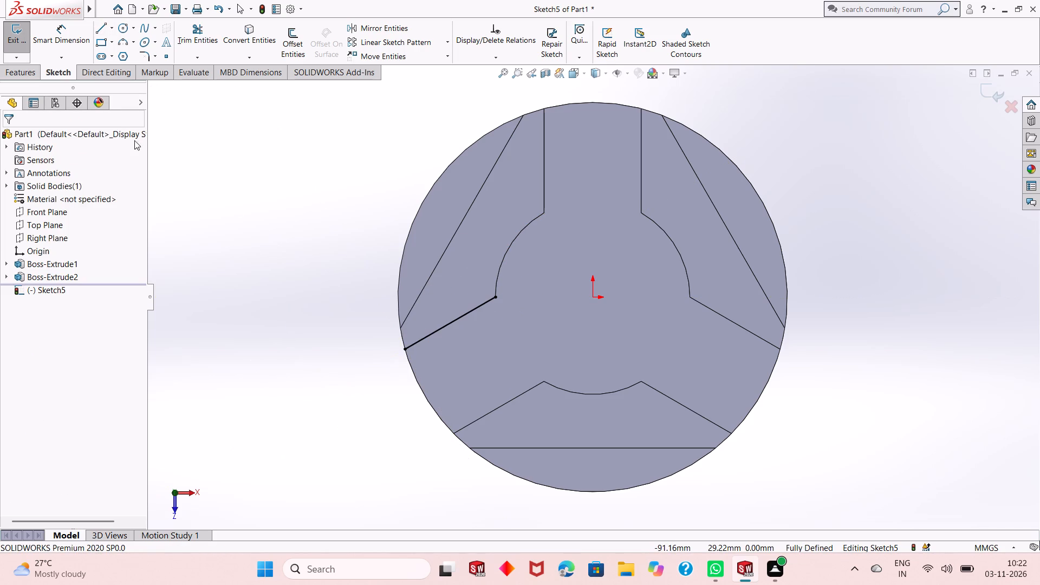
click(101, 26)
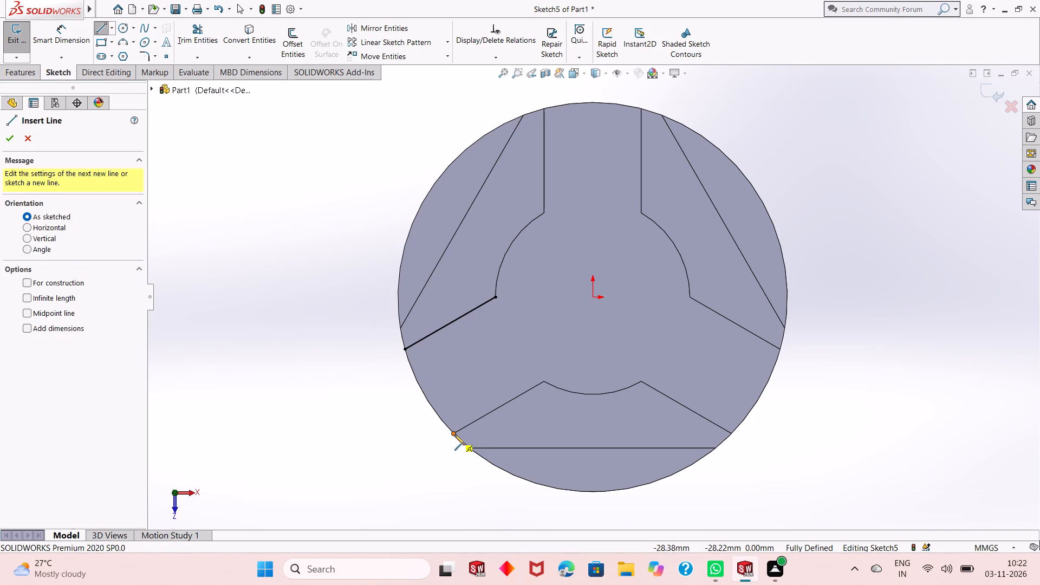
click(454, 434)
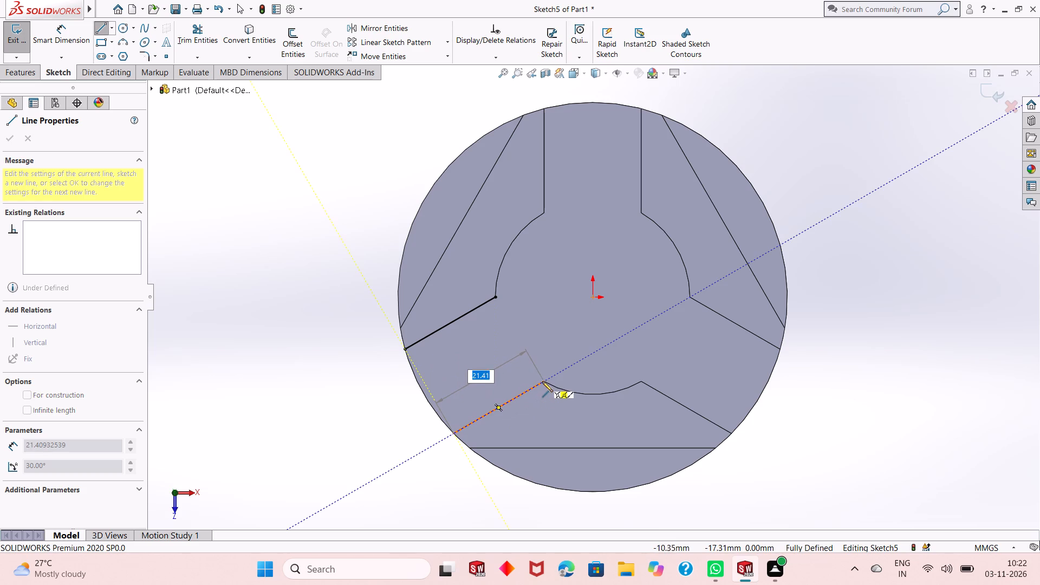
click(545, 384)
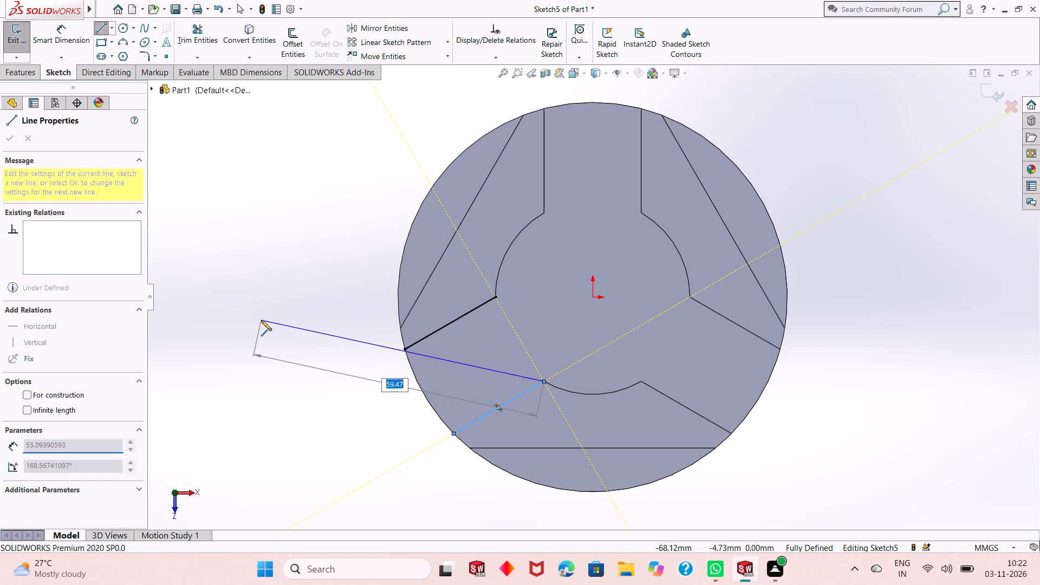
right_click(261, 320)
click(281, 327)
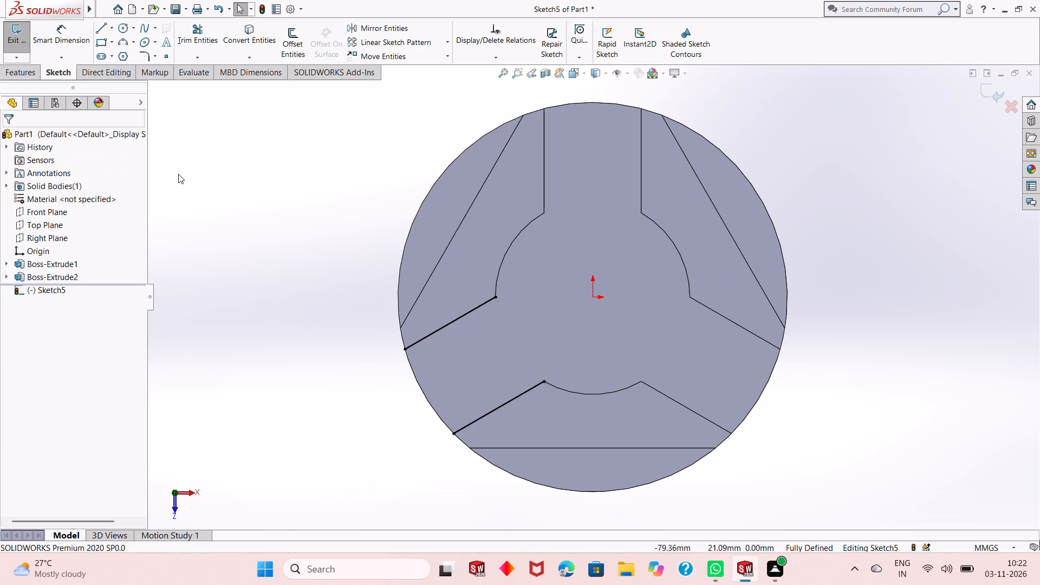
Trace both walls of the lower-right slot with lines running from the blocks' inner arc corners to the disc's rim.
click(100, 29)
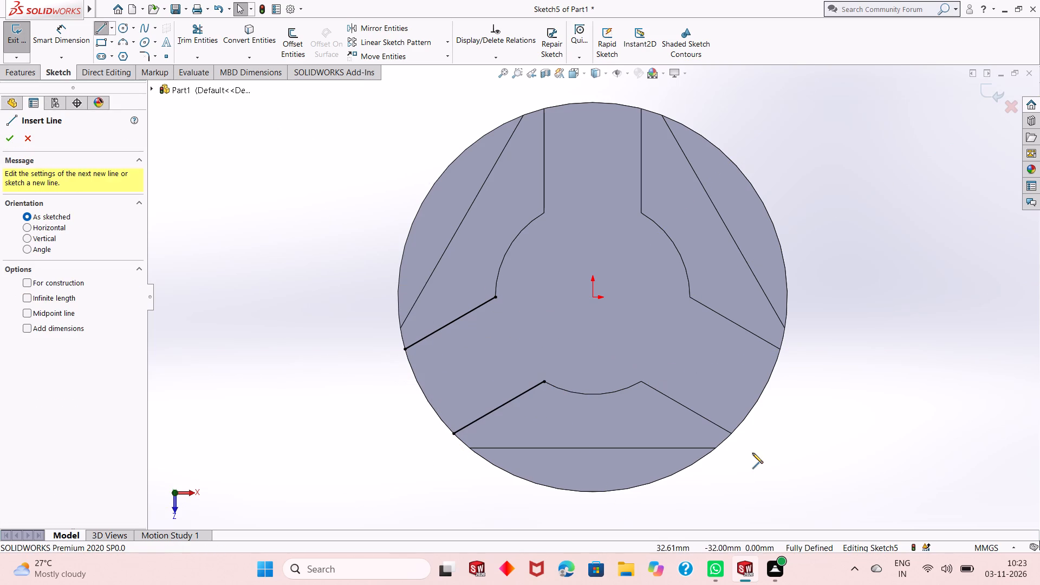
click(641, 382)
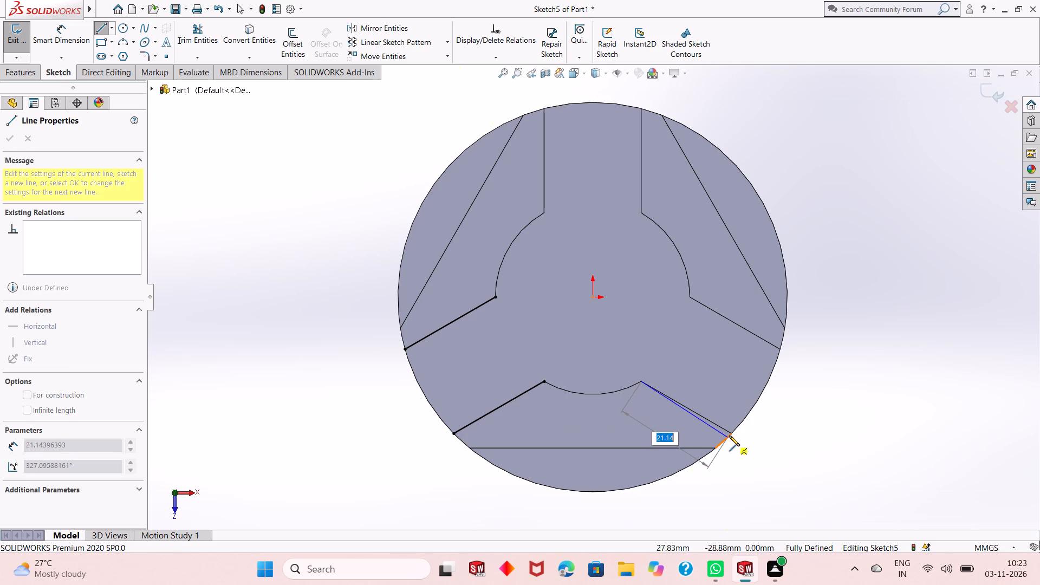
click(732, 434)
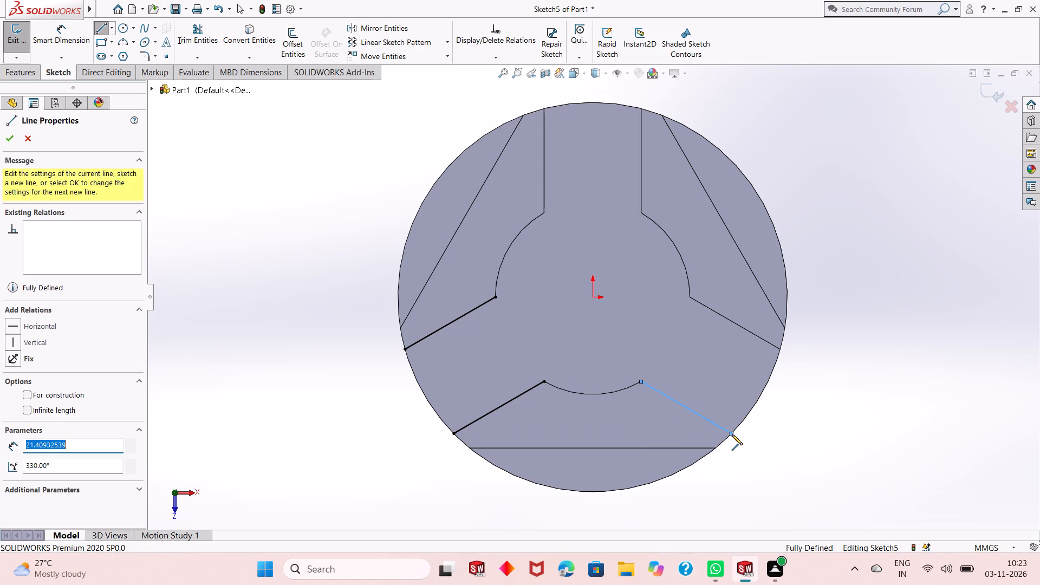
right_click(803, 396)
click(821, 398)
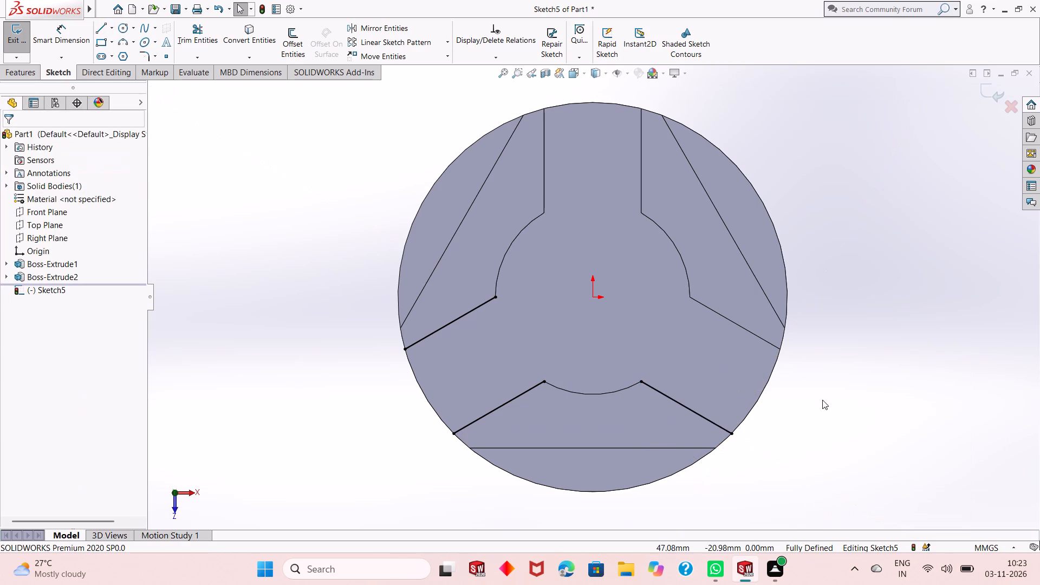
click(97, 26)
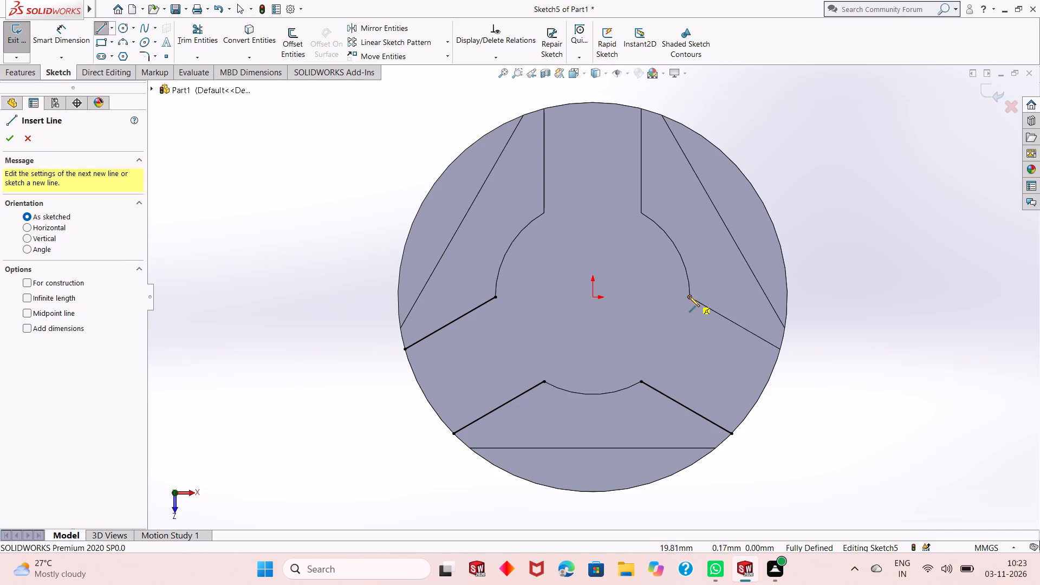
click(688, 295)
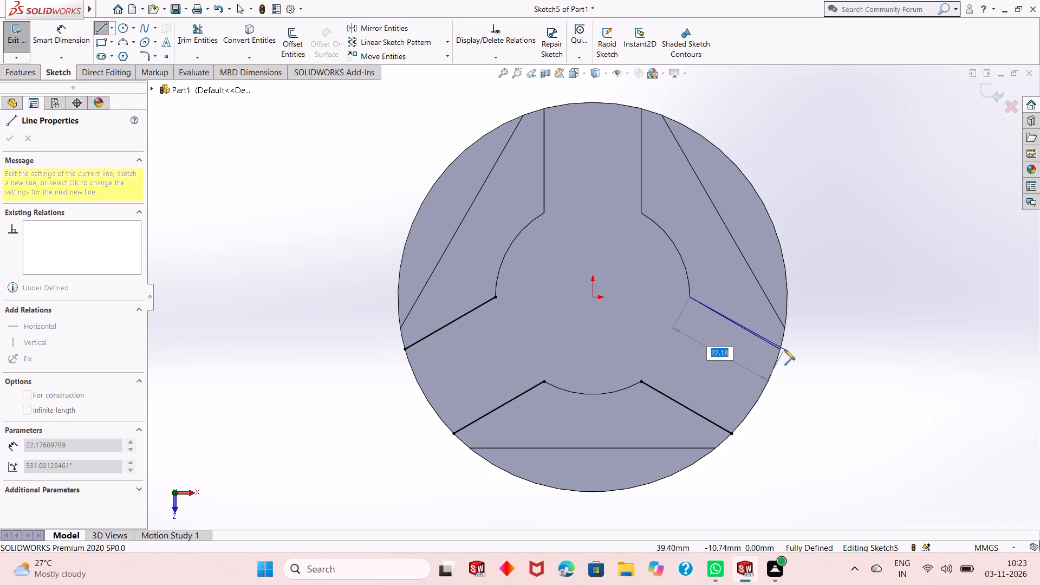
click(781, 350)
right_click(832, 288)
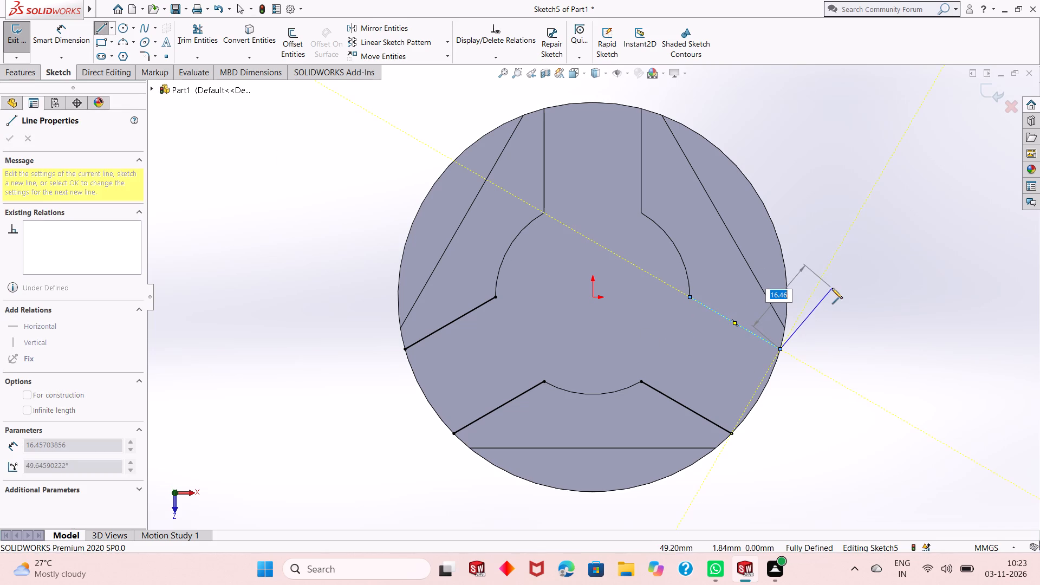
click(846, 294)
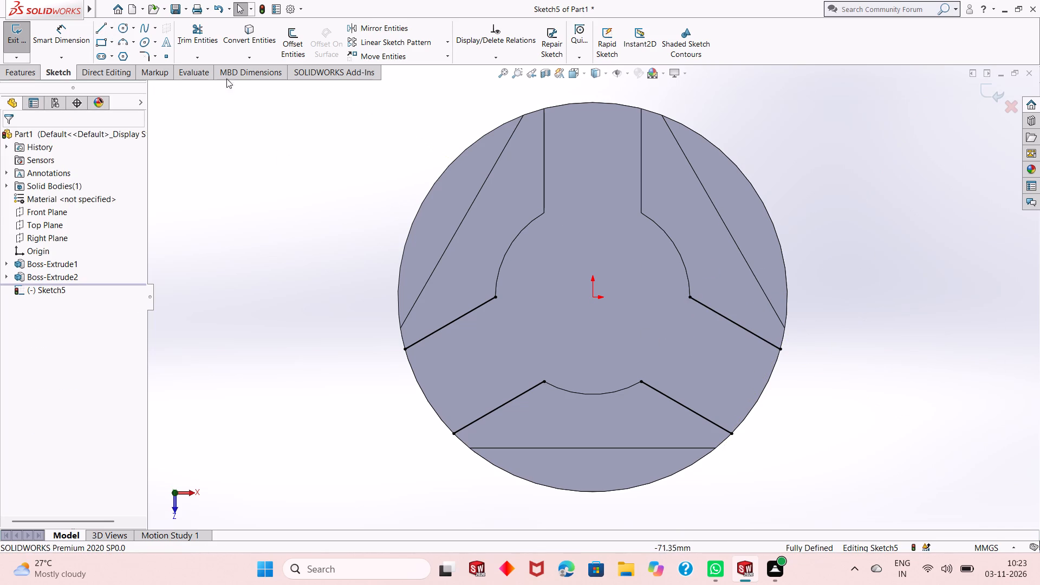
Trace the upper slot's right-hand wall with a vertical line from the disc's rim to the block's inner arc corner.
click(104, 28)
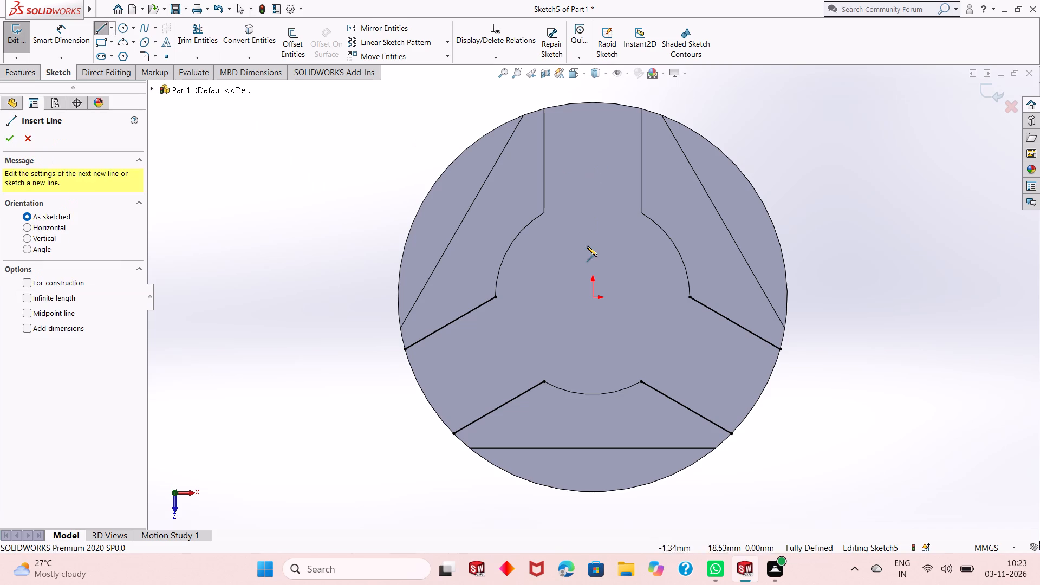
scroll(588, 293, up, 1)
scroll(631, 138, down, 4)
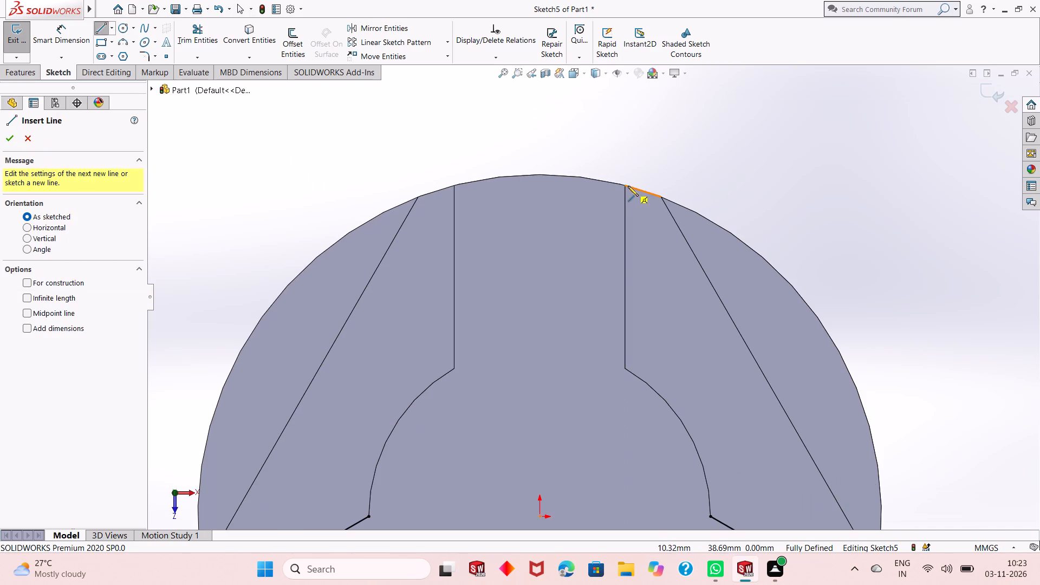
click(623, 186)
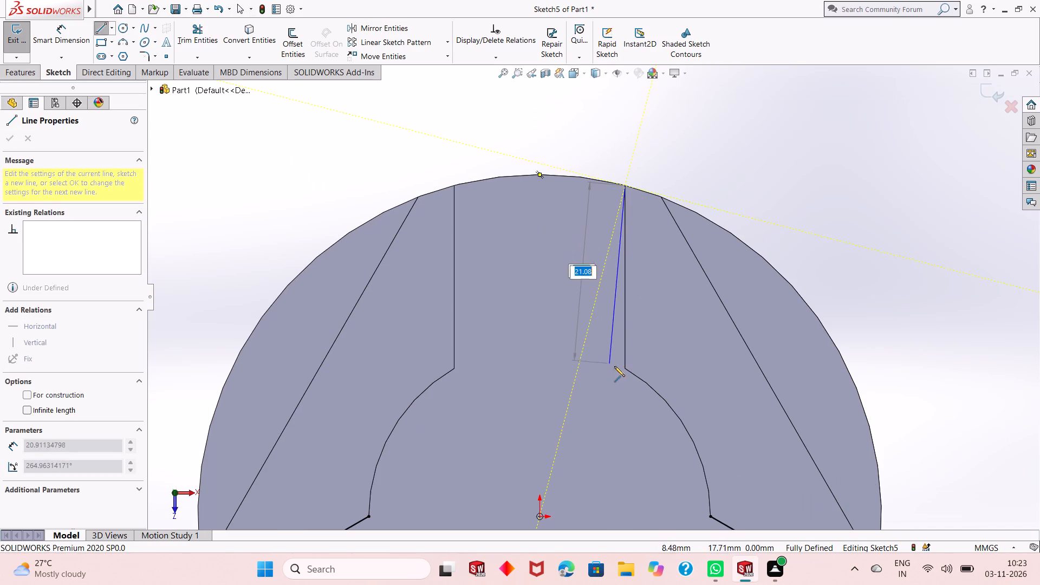
click(624, 368)
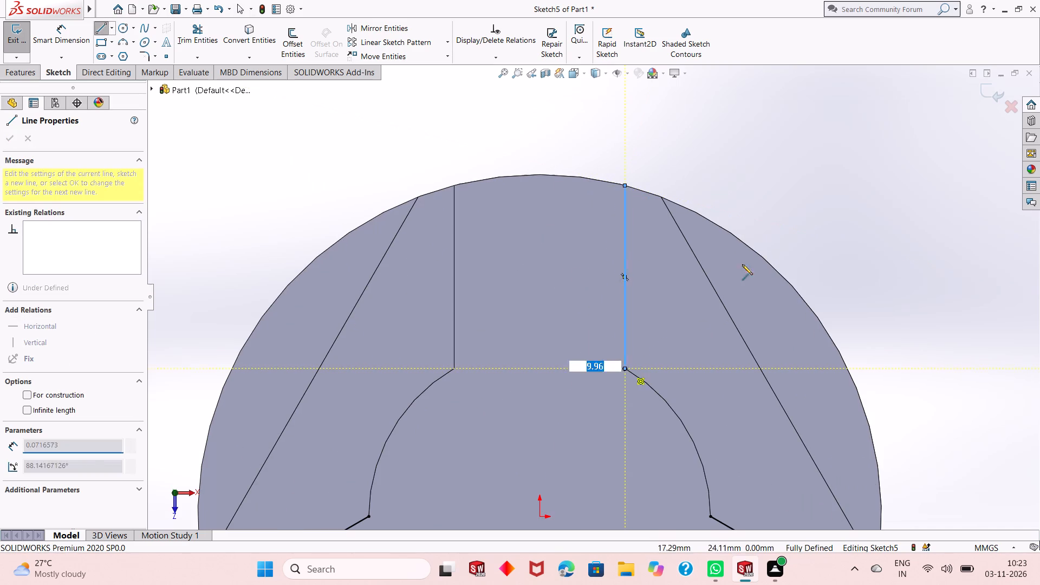
right_click(810, 184)
click(823, 191)
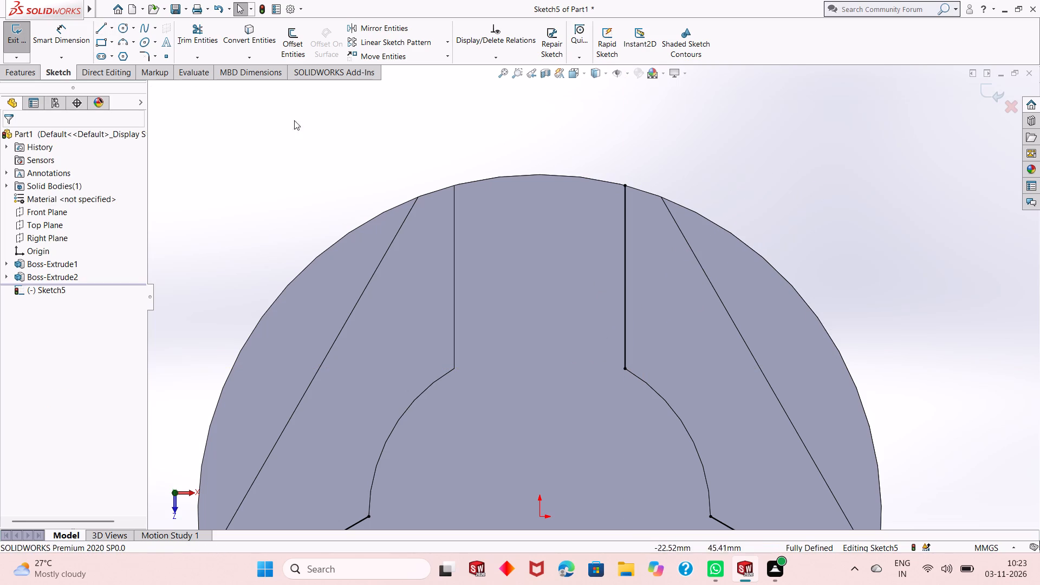
Trace the upper slot's left-hand wall with a vertical line about 21.4 mm long from the block's inner arc corner to the disc's rim.
click(97, 28)
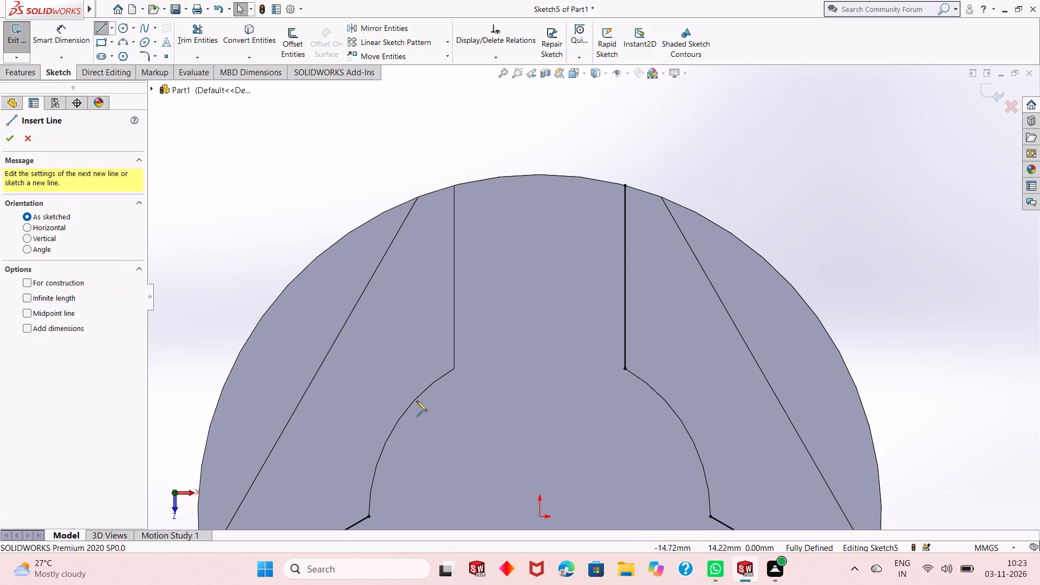
click(455, 369)
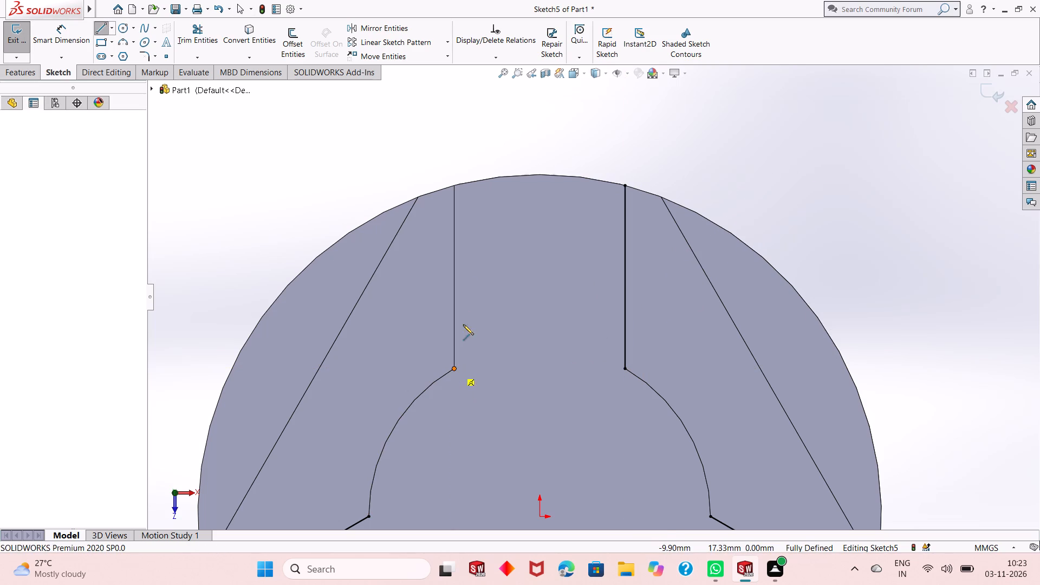
click(455, 186)
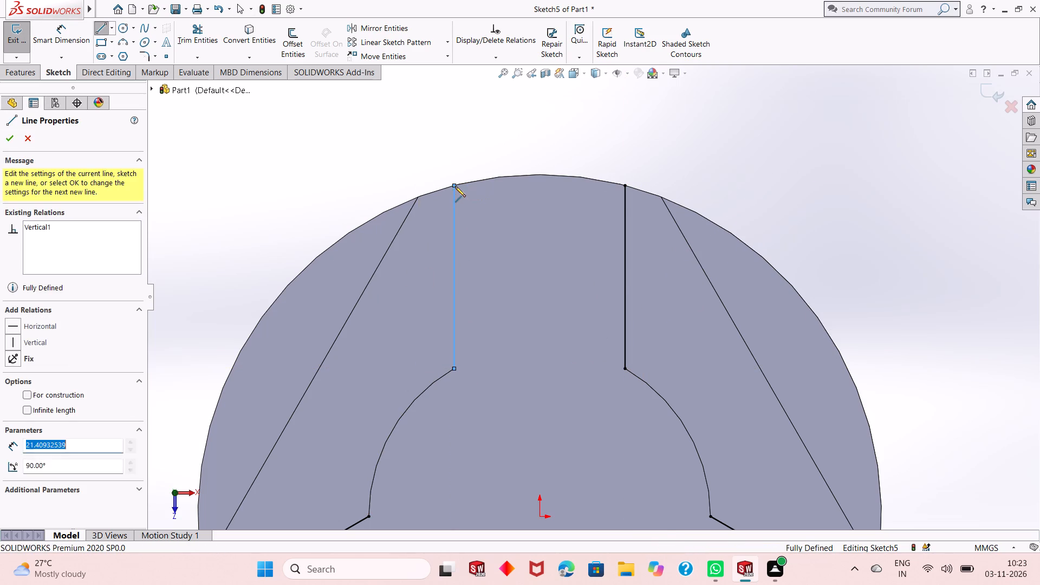
right_click(467, 143)
click(484, 148)
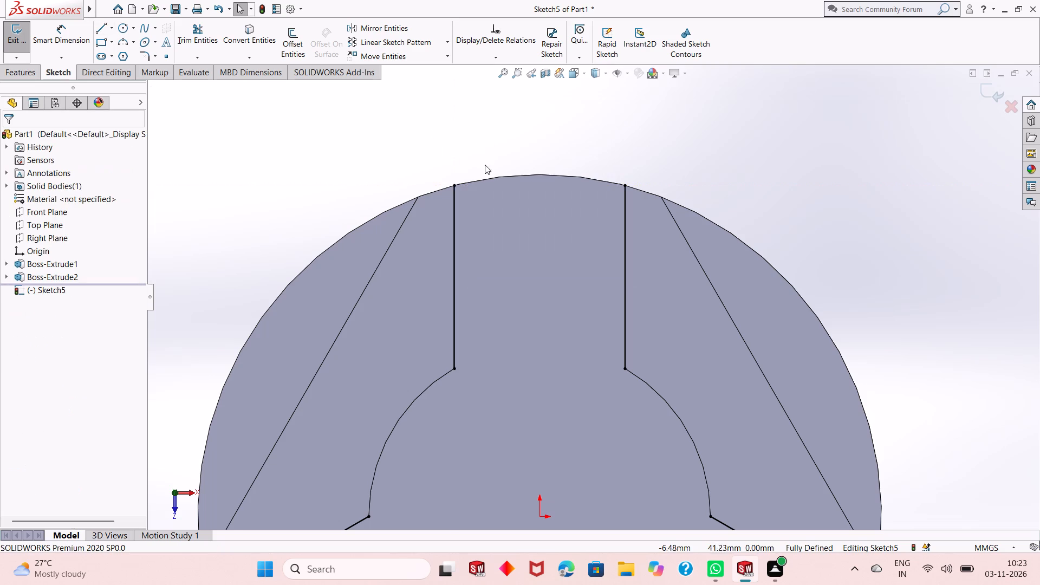
Convert the three rim arcs closing the outer ends of the slots into sketch entities.
scroll(495, 149, down, 2)
scroll(491, 162, up, 4)
scroll(534, 303, up, 4)
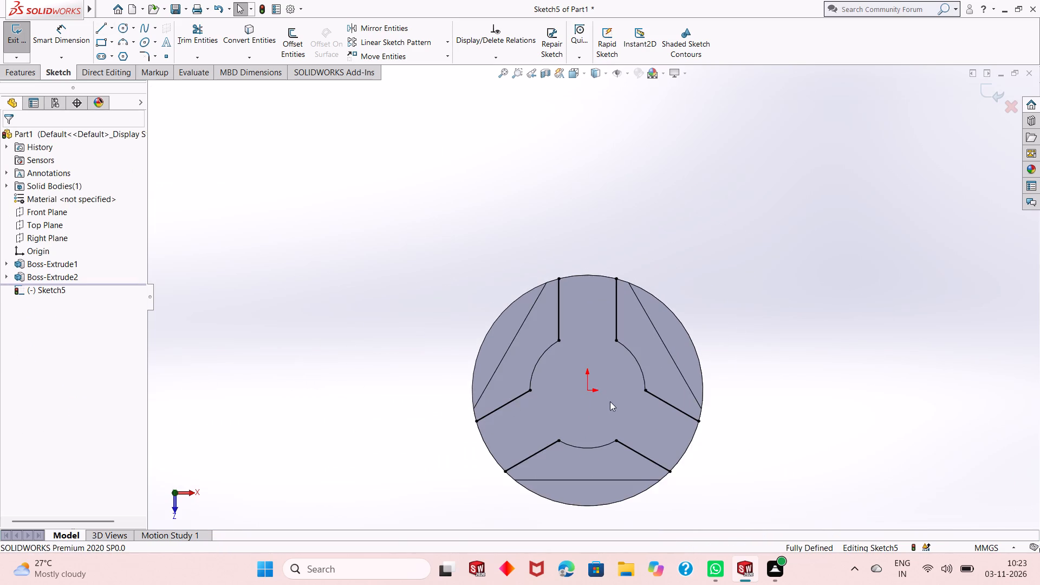
scroll(614, 403, down, 1)
click(259, 33)
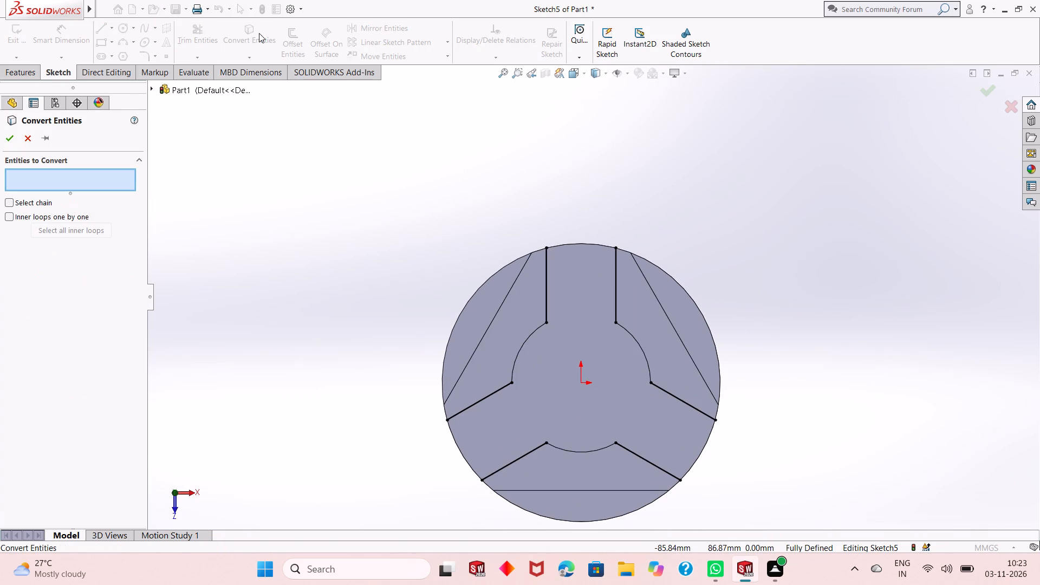
click(571, 244)
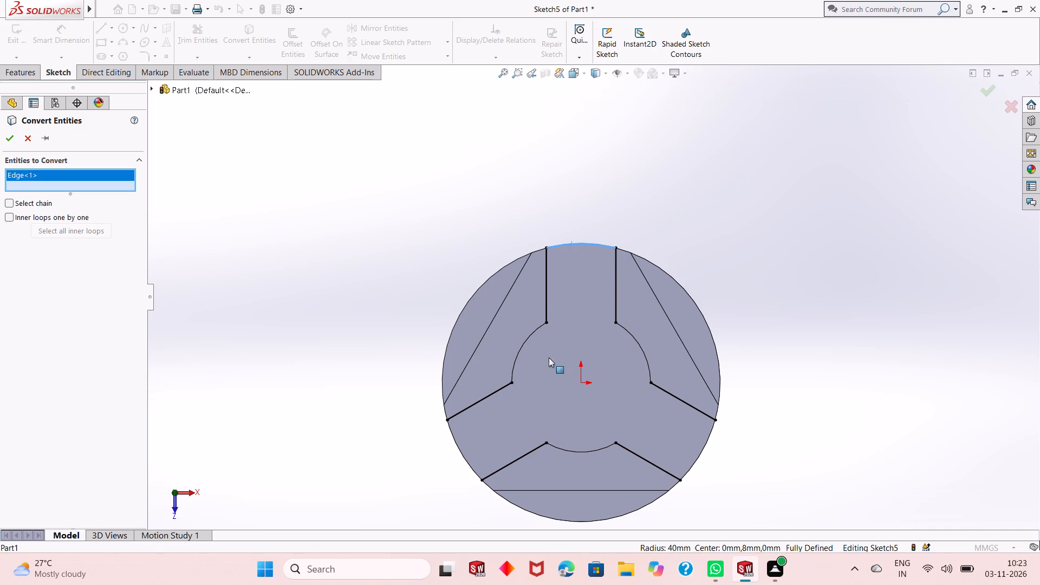
click(468, 465)
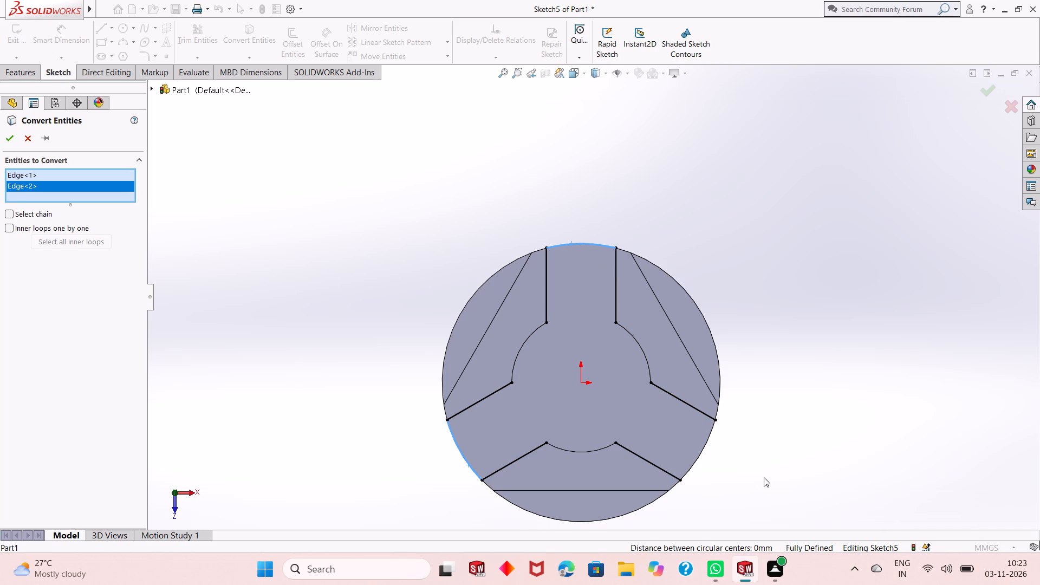
click(698, 460)
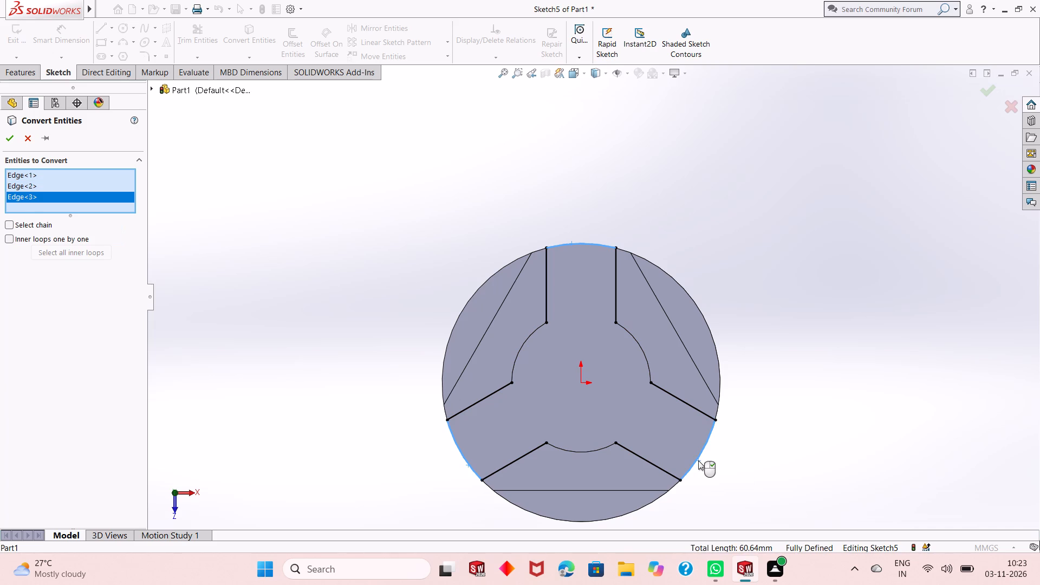
click(10, 142)
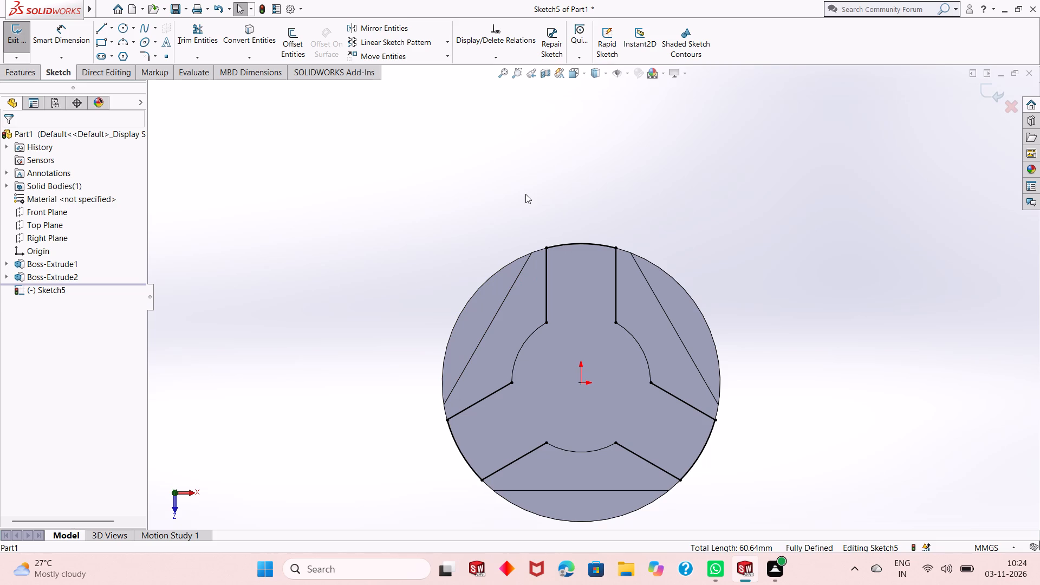
Sketch a 20 mm radius circle centred on the origin, passing through the inner corners of the slot walls.
click(125, 28)
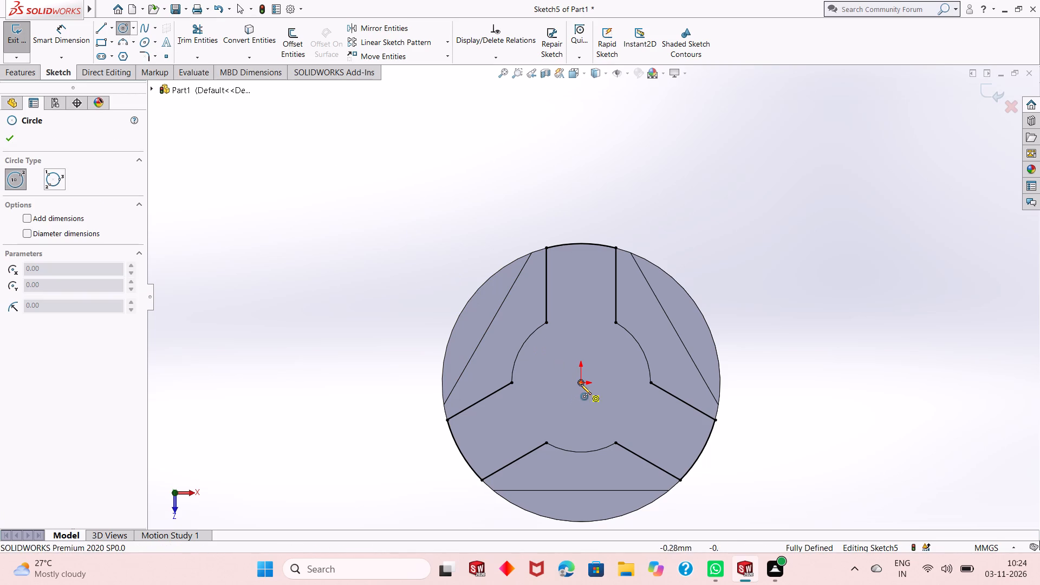
click(581, 384)
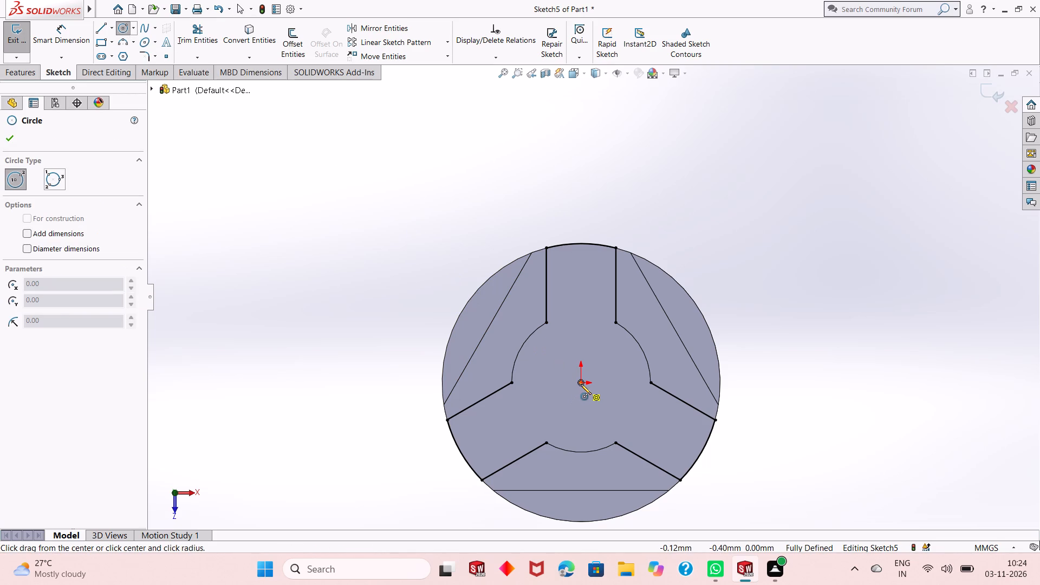
click(510, 381)
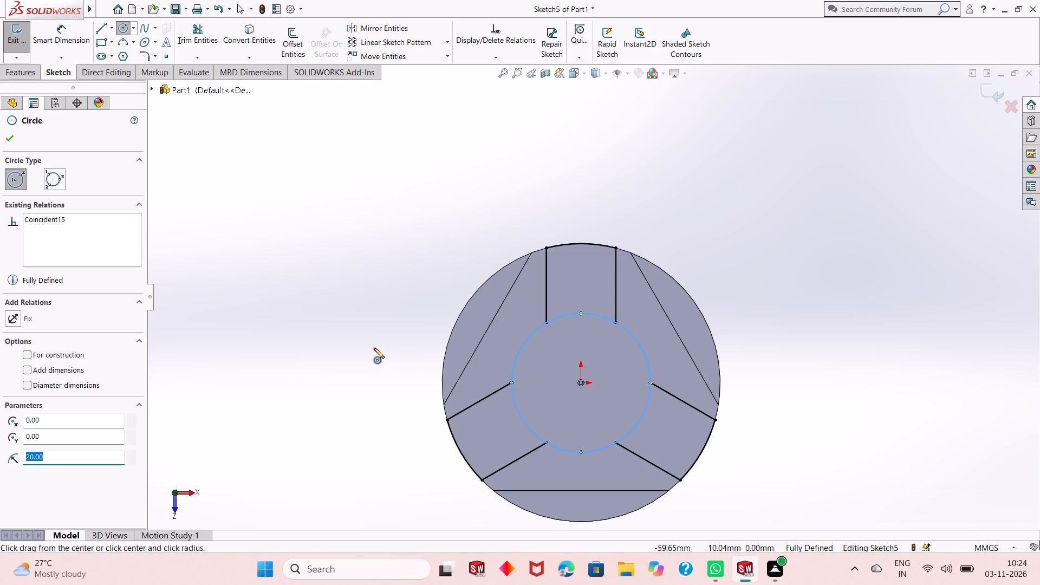
right_click(343, 312)
click(353, 324)
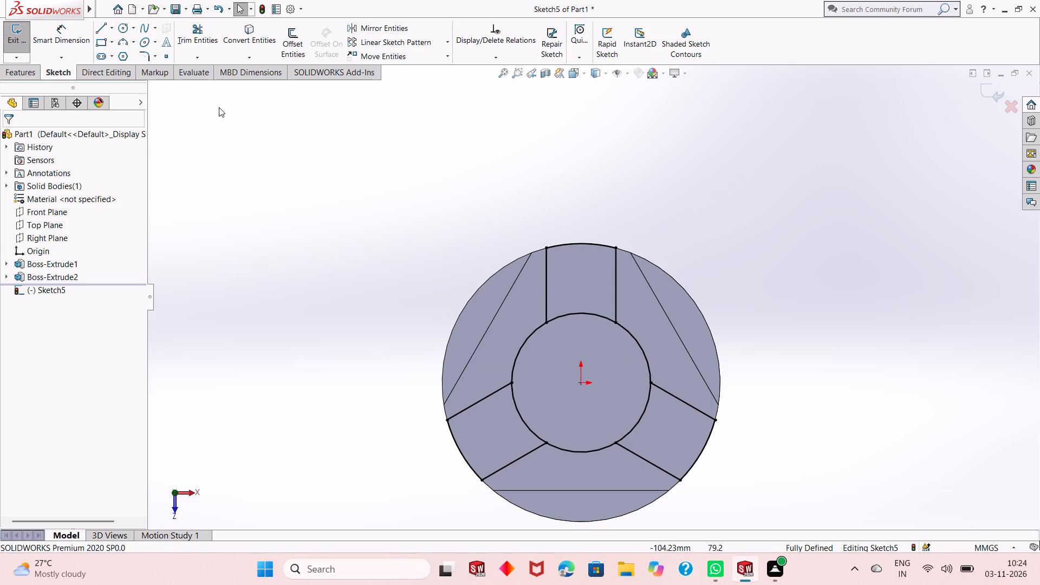
Trim away the centre circle's arc that runs along the upper-left block.
click(186, 39)
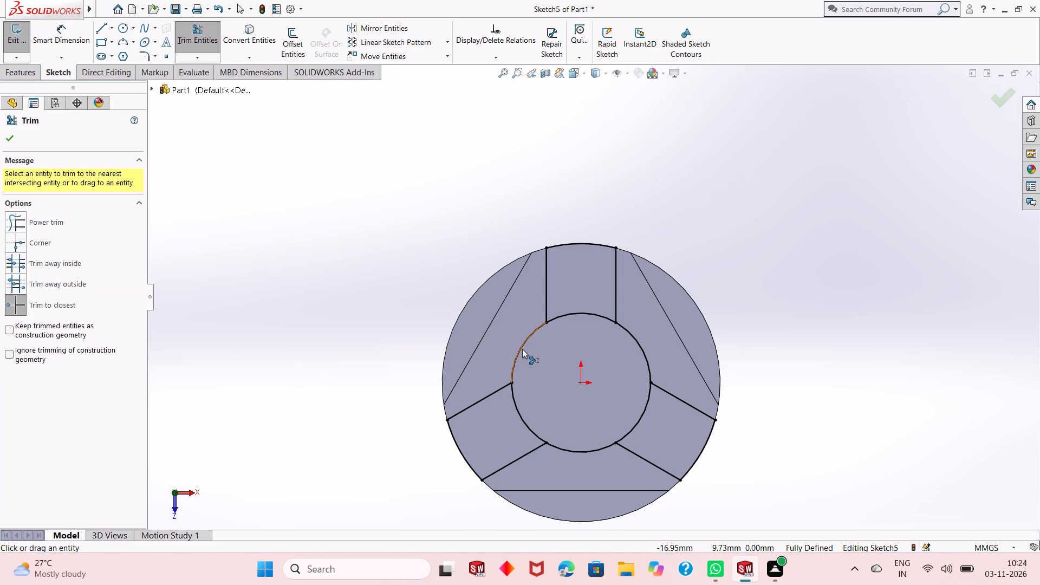
click(522, 350)
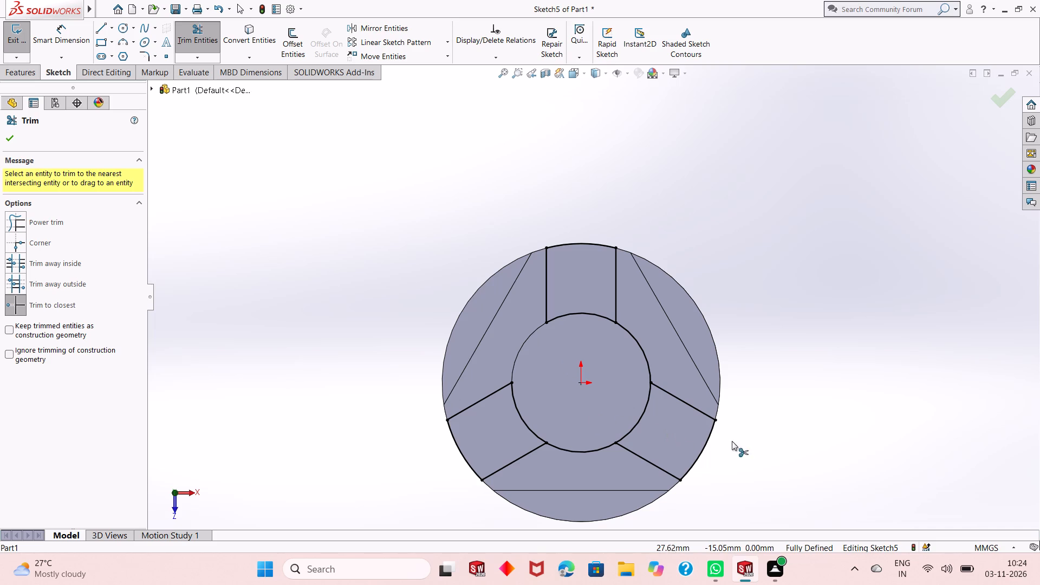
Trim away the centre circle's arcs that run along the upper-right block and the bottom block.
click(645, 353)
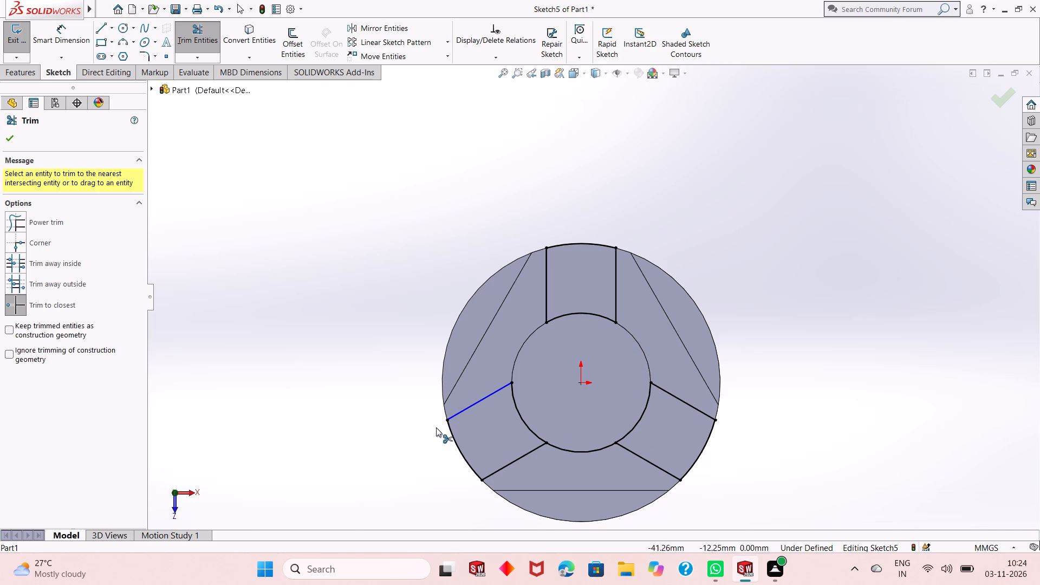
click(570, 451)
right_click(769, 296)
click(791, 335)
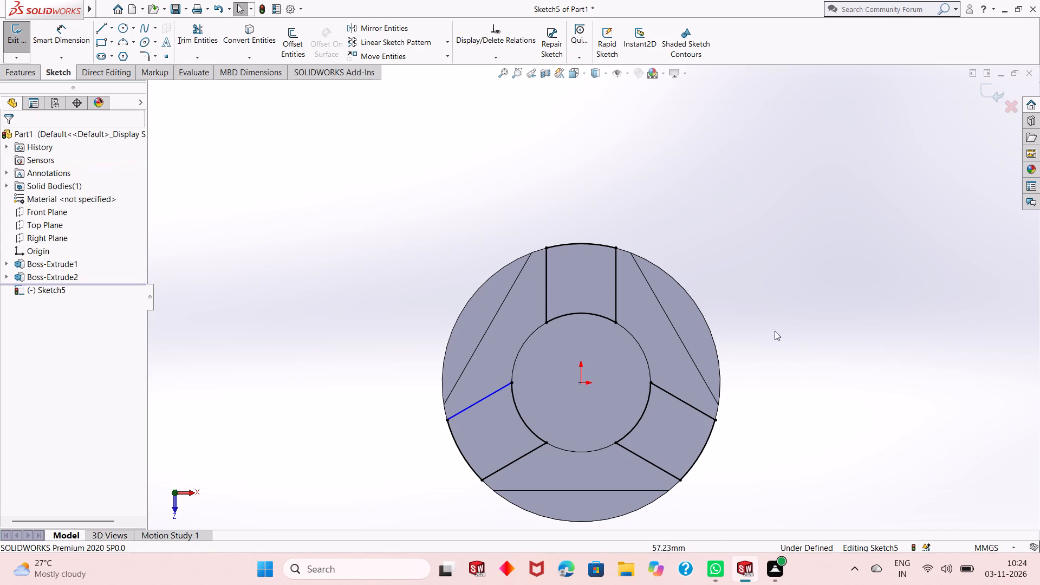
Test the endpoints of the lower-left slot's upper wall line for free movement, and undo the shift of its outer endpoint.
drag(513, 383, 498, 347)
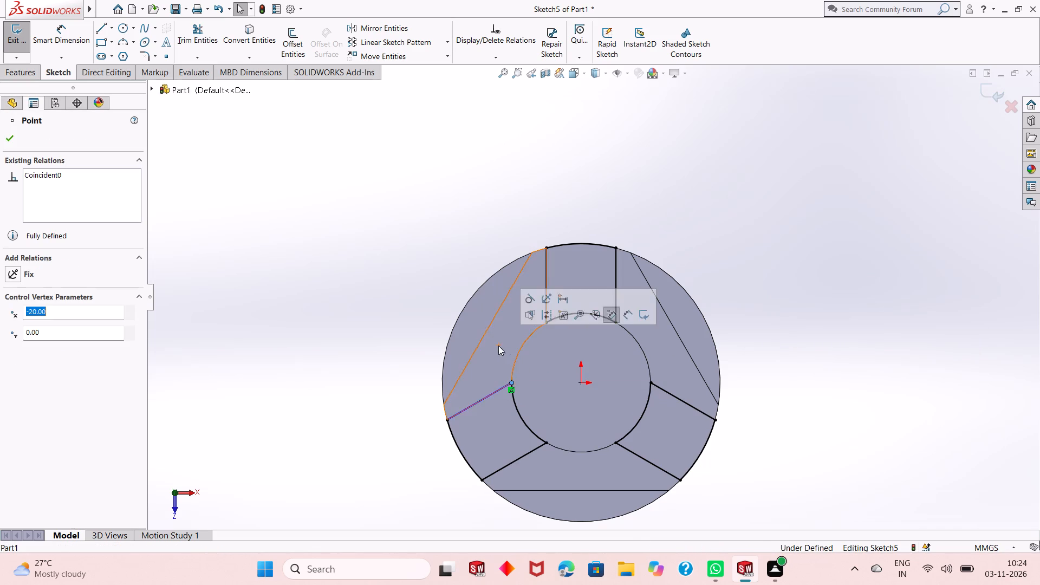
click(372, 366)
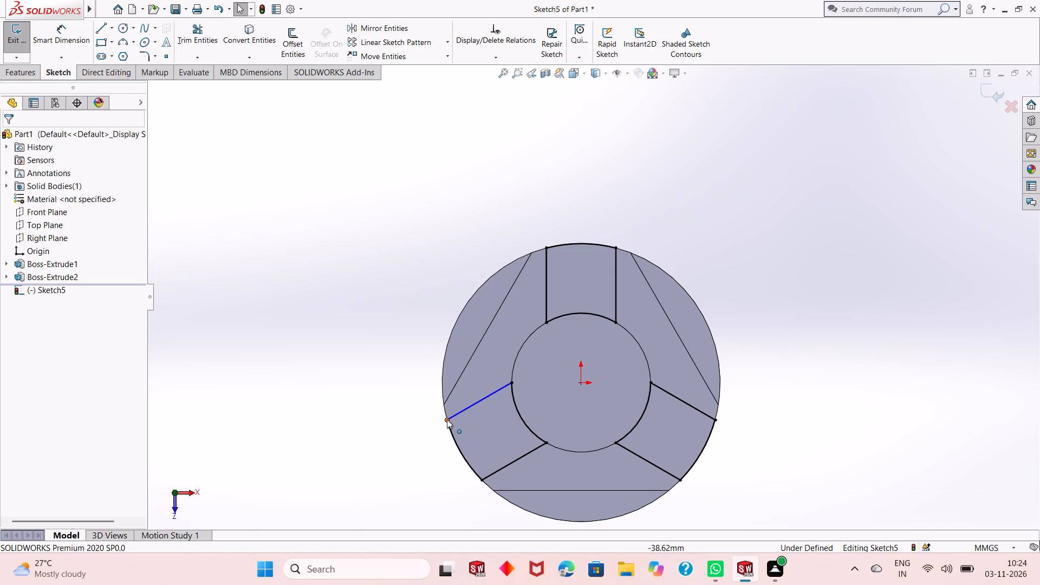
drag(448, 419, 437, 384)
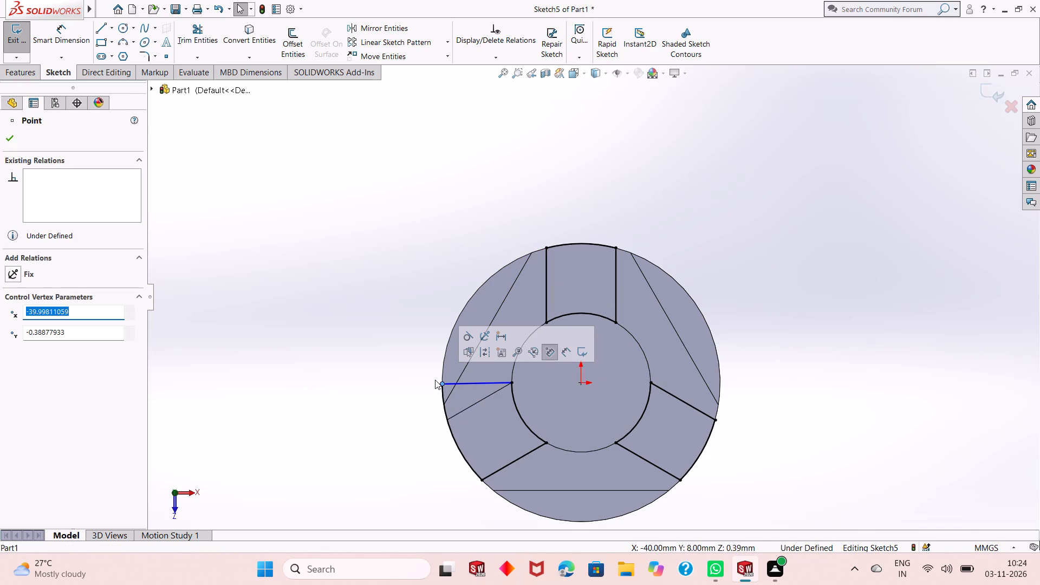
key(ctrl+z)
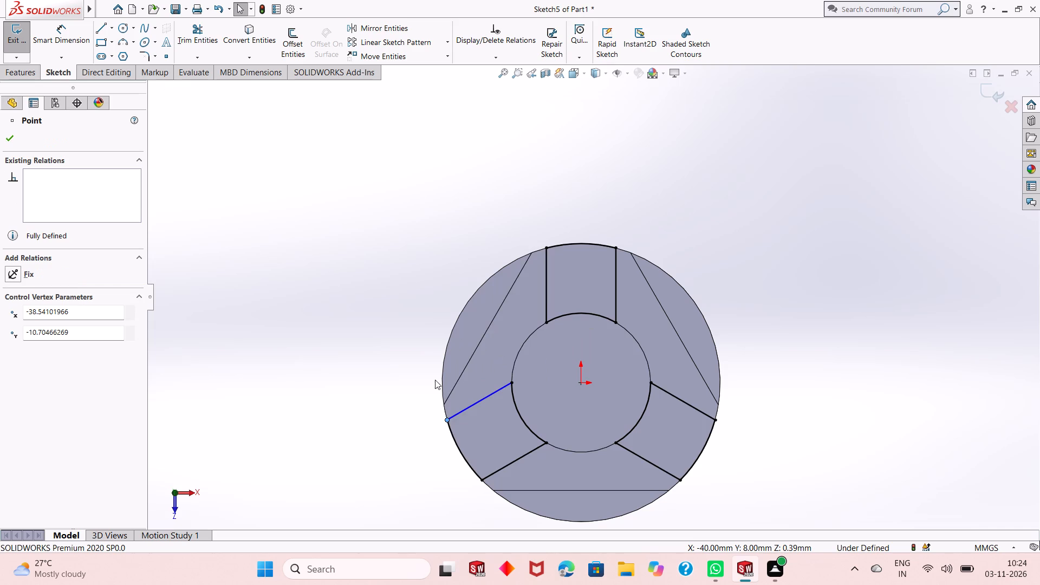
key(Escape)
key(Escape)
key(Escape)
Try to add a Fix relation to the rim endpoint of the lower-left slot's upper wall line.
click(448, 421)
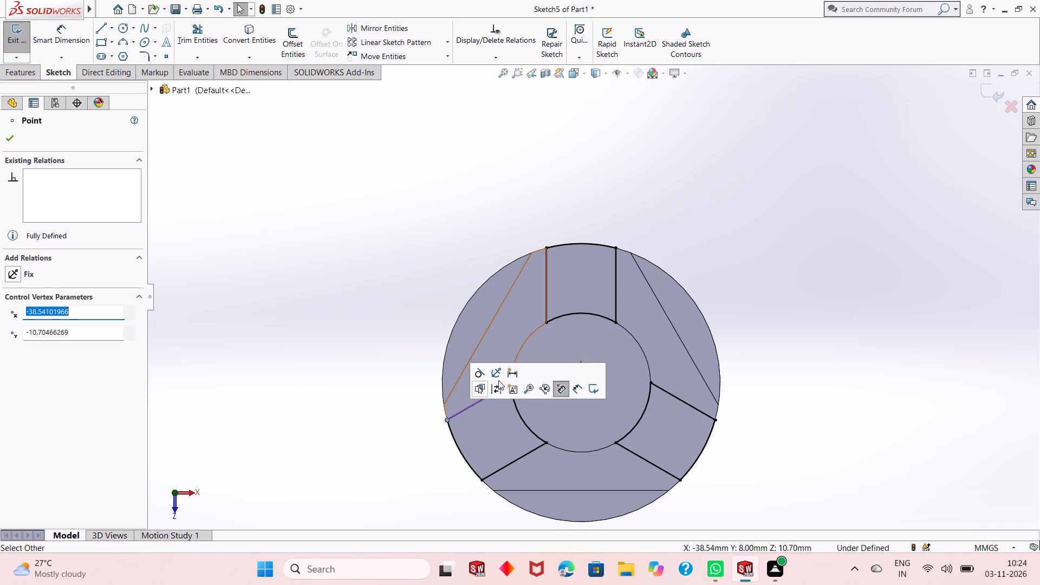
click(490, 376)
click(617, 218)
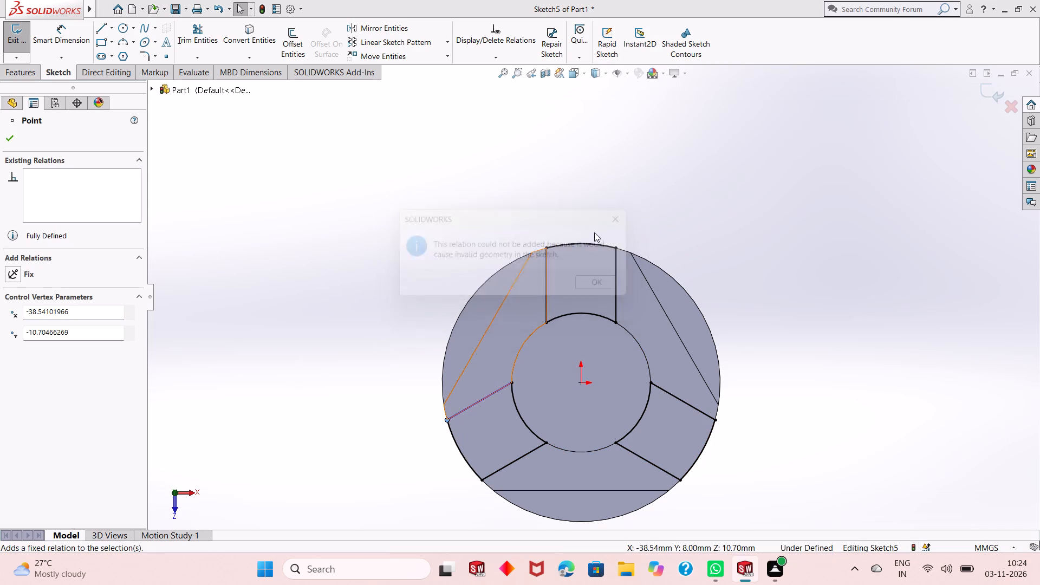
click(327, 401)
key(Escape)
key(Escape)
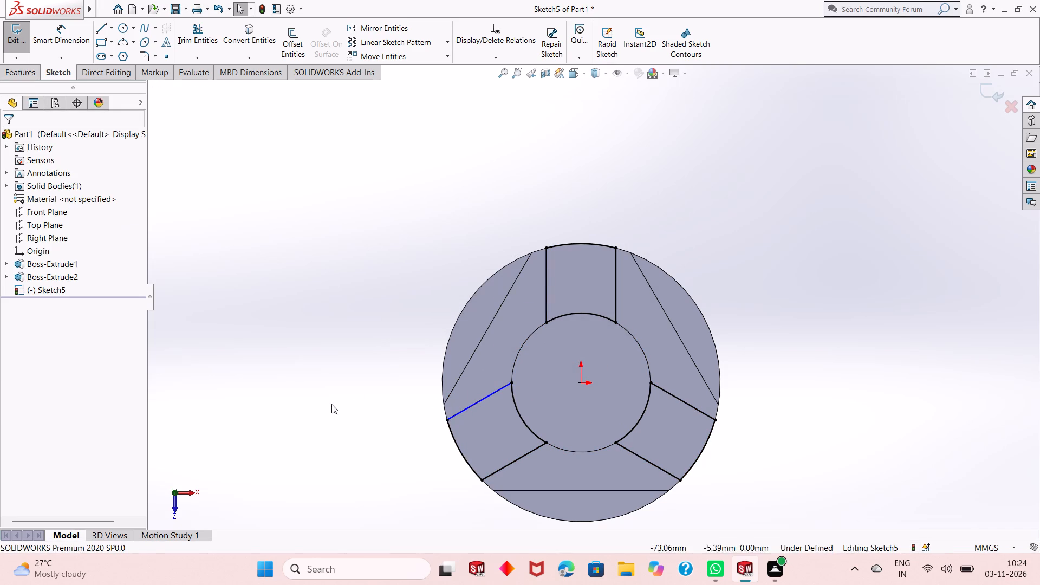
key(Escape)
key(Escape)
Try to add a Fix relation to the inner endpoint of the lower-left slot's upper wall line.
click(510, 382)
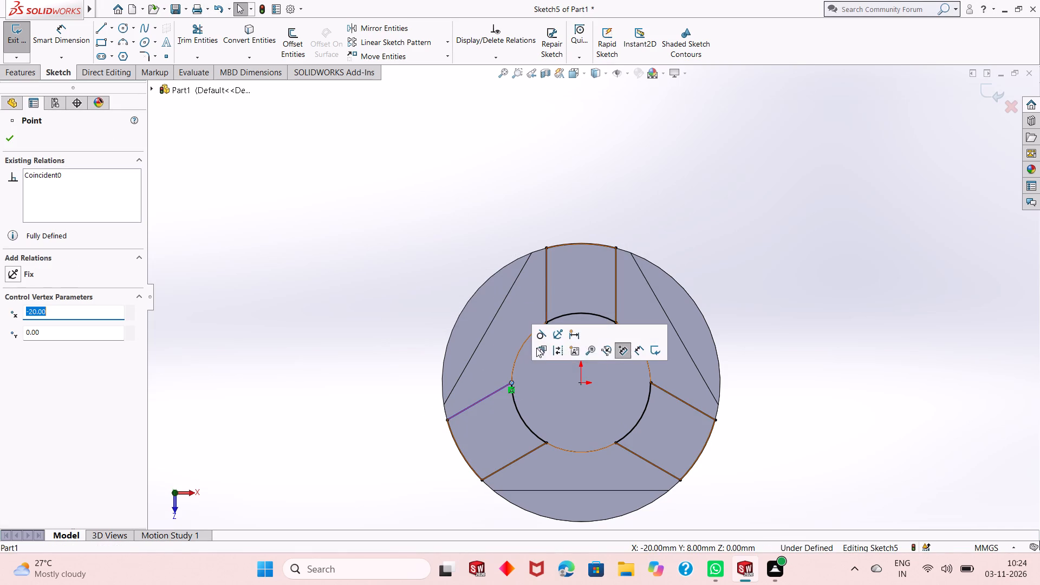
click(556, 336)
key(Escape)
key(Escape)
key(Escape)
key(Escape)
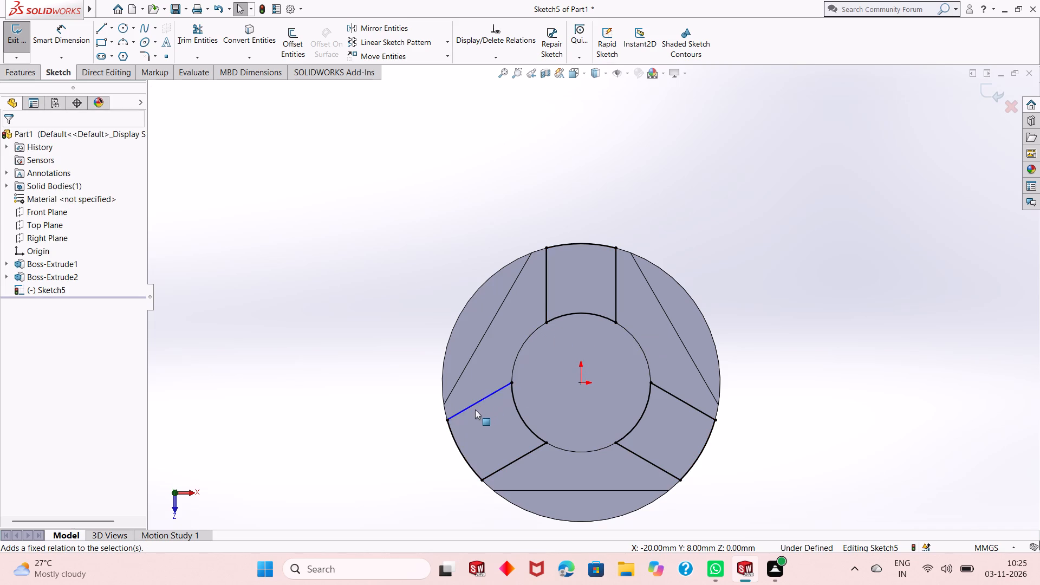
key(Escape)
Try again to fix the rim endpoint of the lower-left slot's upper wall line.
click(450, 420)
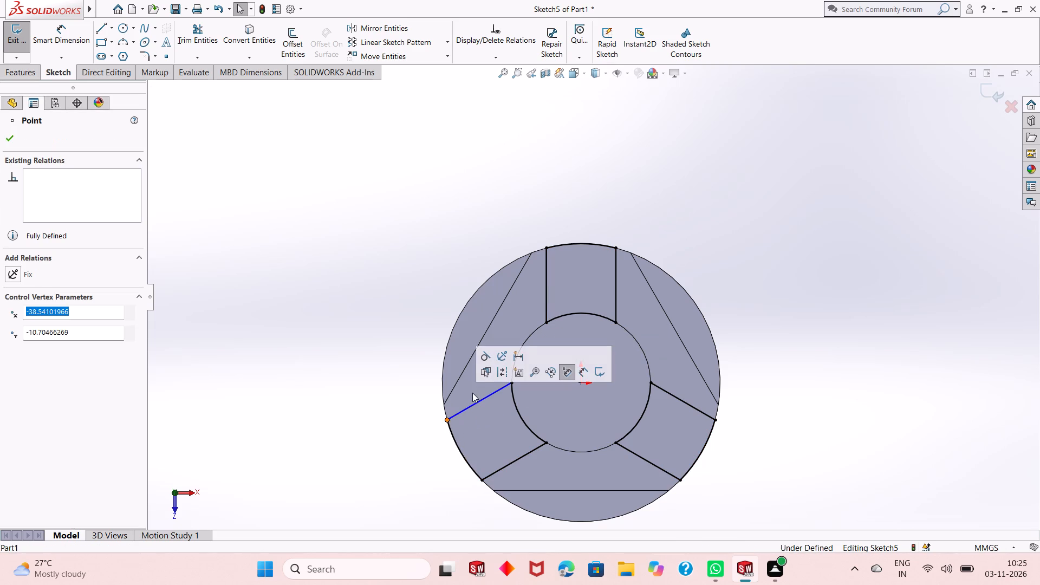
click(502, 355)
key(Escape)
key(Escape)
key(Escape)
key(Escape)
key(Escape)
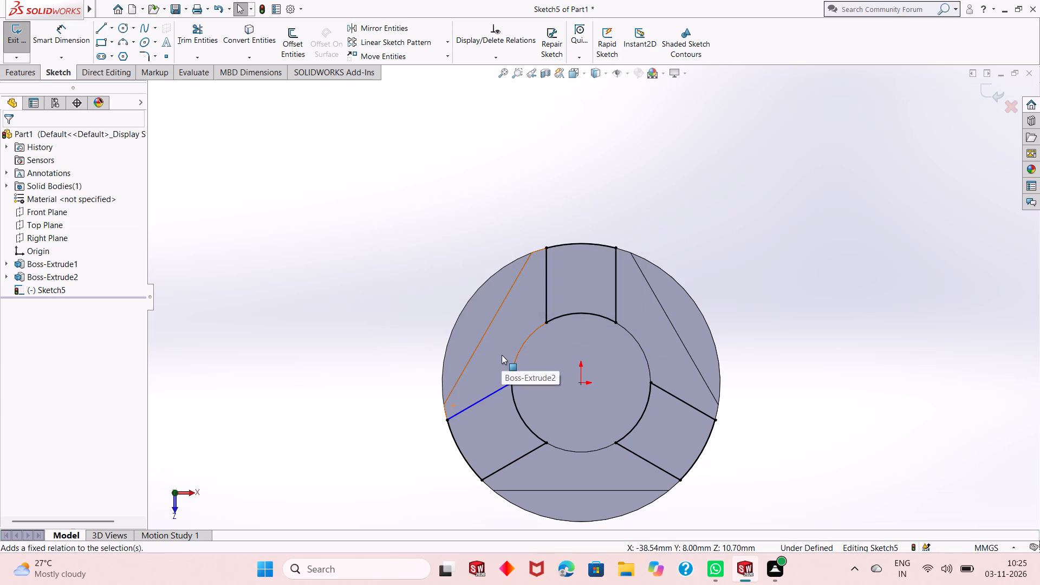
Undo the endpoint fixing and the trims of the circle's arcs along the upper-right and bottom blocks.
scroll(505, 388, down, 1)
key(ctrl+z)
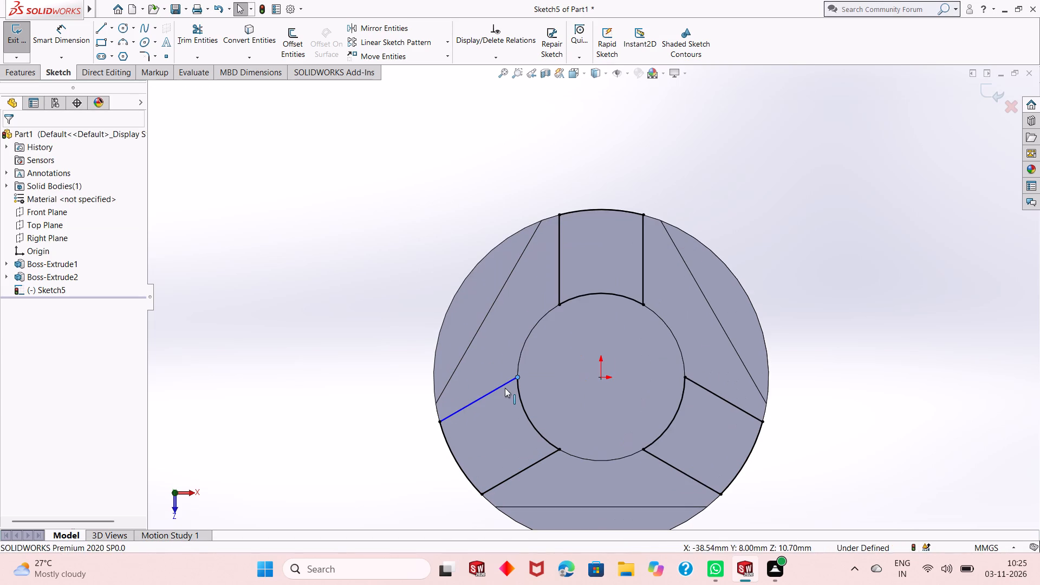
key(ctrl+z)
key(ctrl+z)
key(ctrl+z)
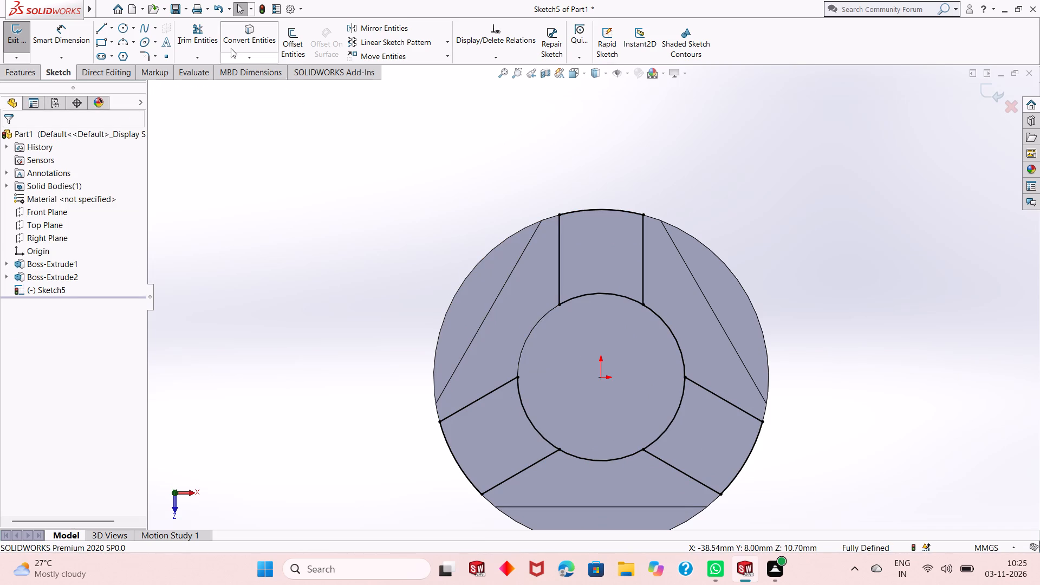
Trim away the centre circle's arcs along the upper-right block and the bottom block.
click(211, 44)
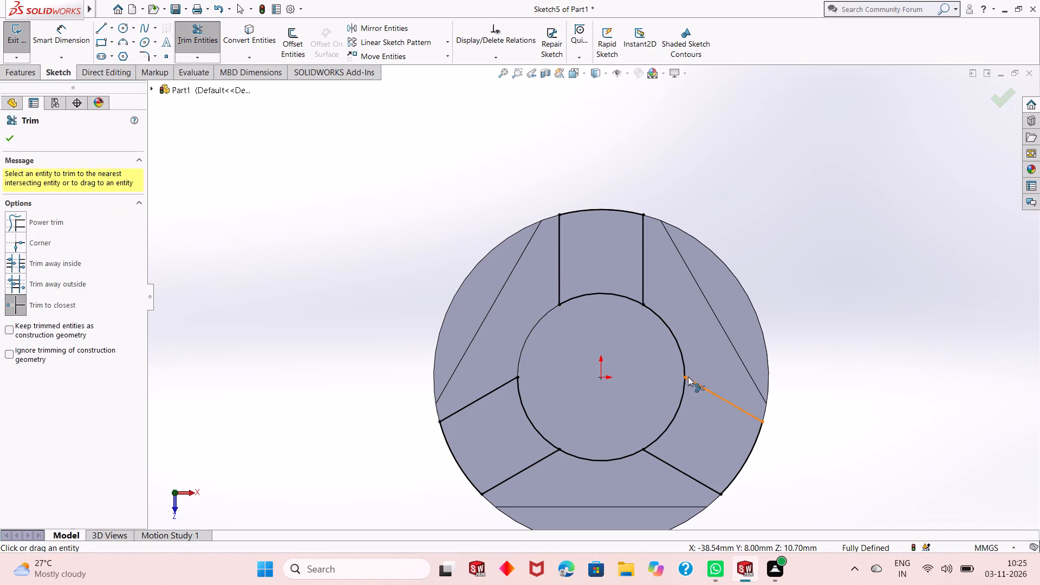
click(678, 343)
click(619, 460)
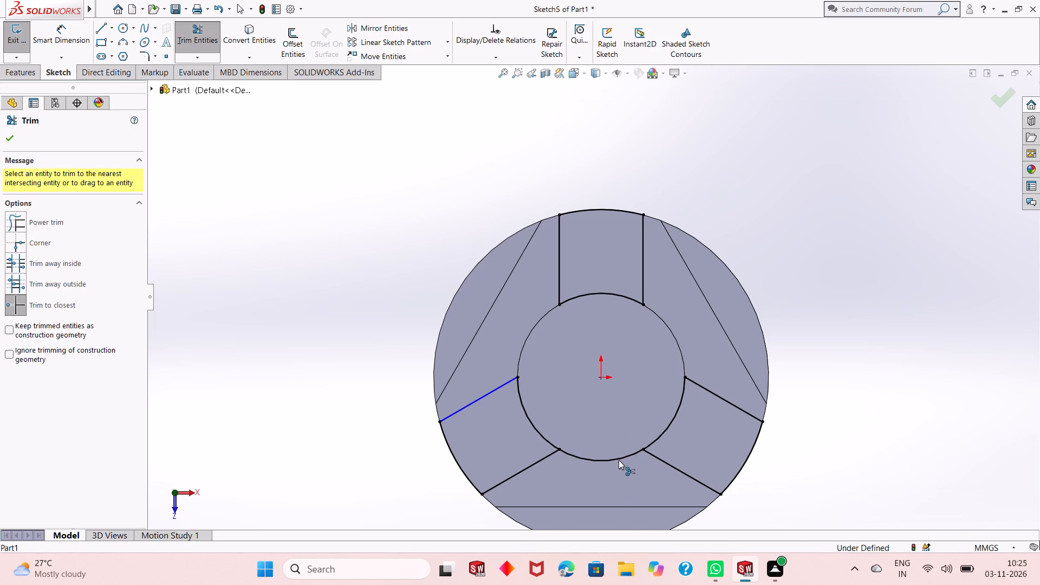
right_click(342, 320)
click(357, 353)
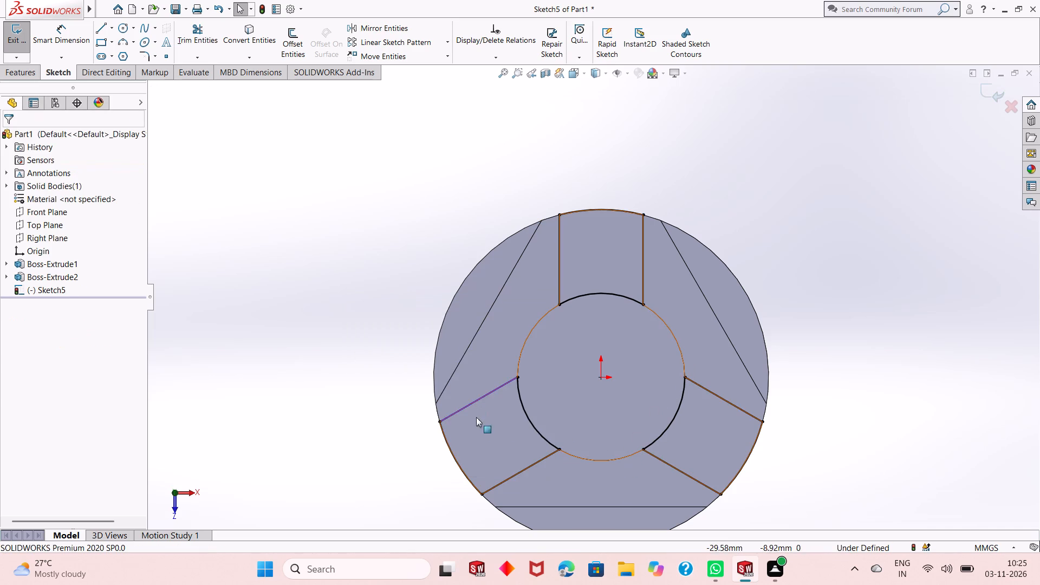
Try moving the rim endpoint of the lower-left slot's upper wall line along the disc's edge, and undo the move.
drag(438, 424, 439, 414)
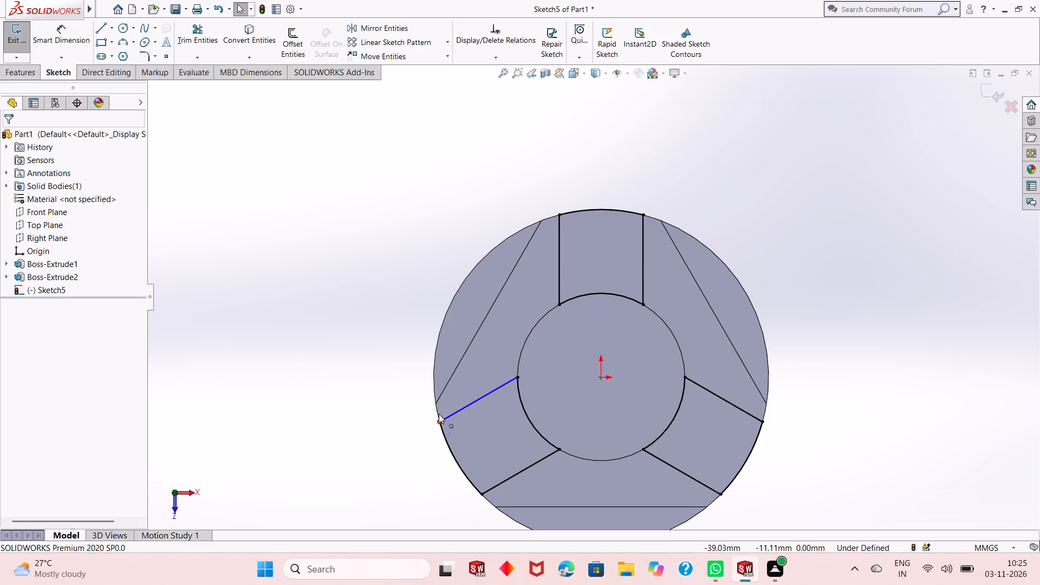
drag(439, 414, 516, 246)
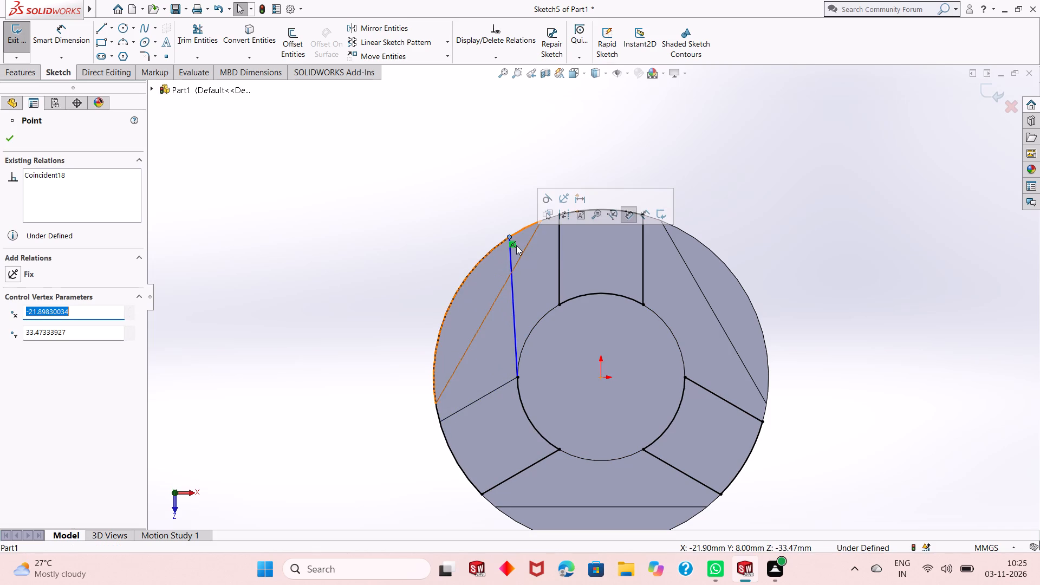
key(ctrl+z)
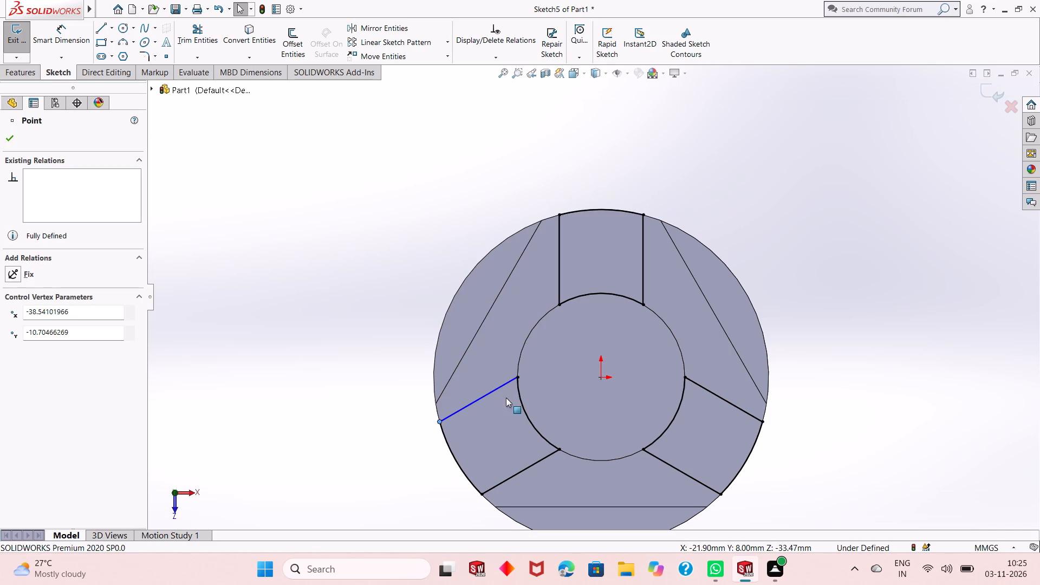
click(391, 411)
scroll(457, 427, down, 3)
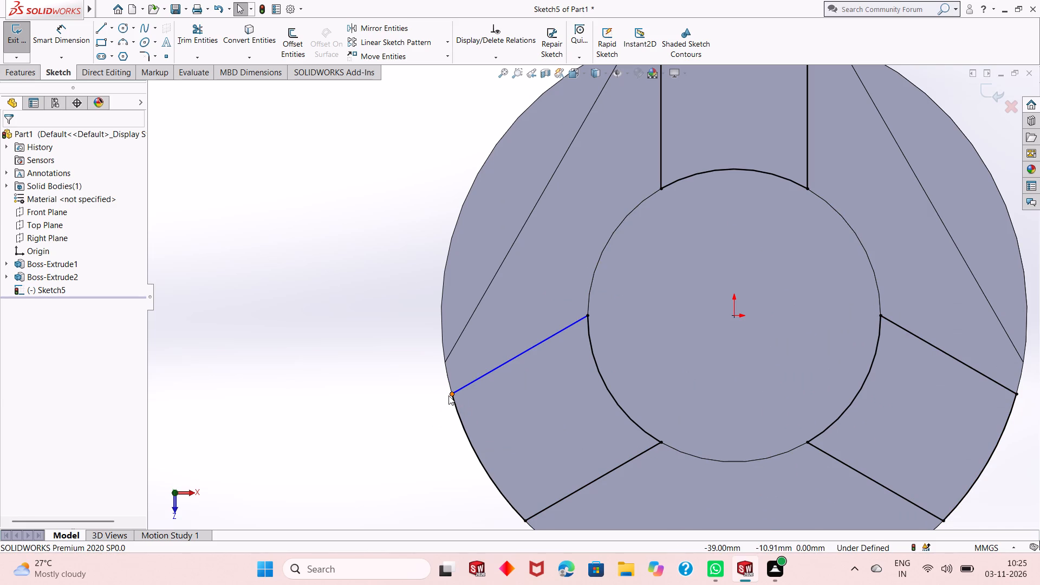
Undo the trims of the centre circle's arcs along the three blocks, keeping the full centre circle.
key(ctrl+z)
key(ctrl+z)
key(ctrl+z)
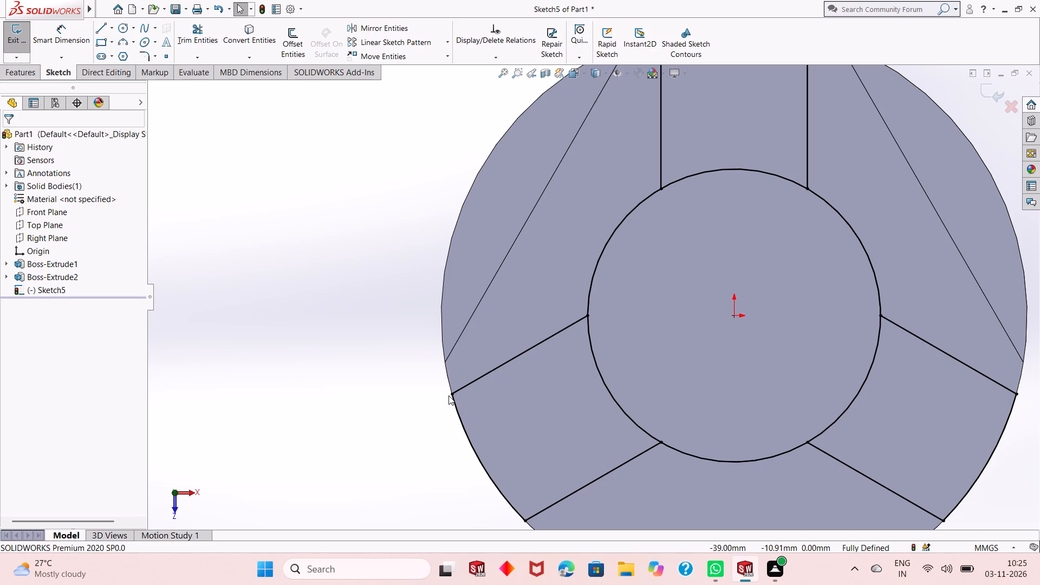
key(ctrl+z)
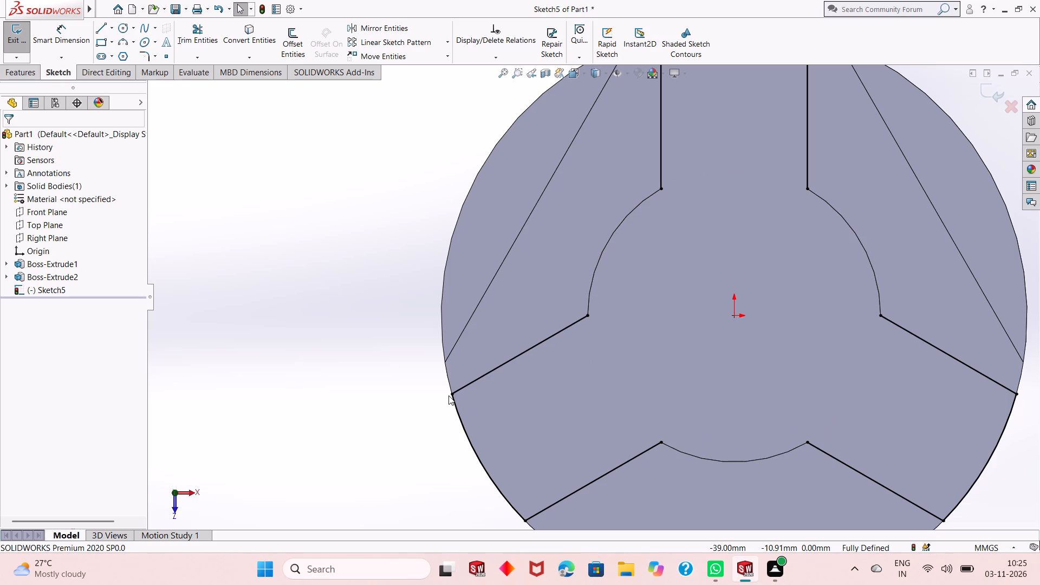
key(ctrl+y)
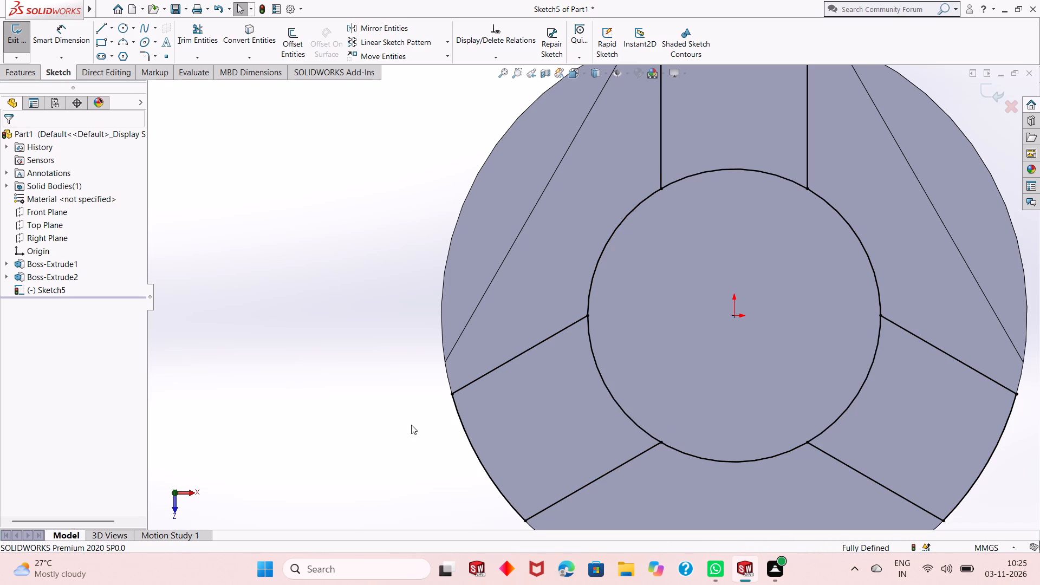
Trim away the centre circle's arcs along the upper-left, bottom and upper-right blocks using Trim to closest.
scroll(549, 354, down, 5)
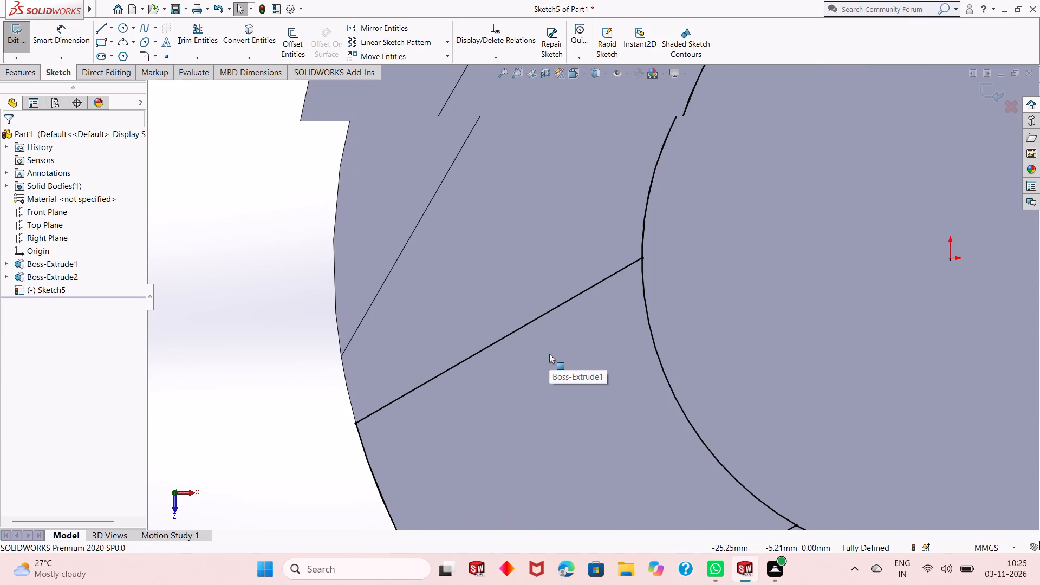
scroll(454, 401, up, 7)
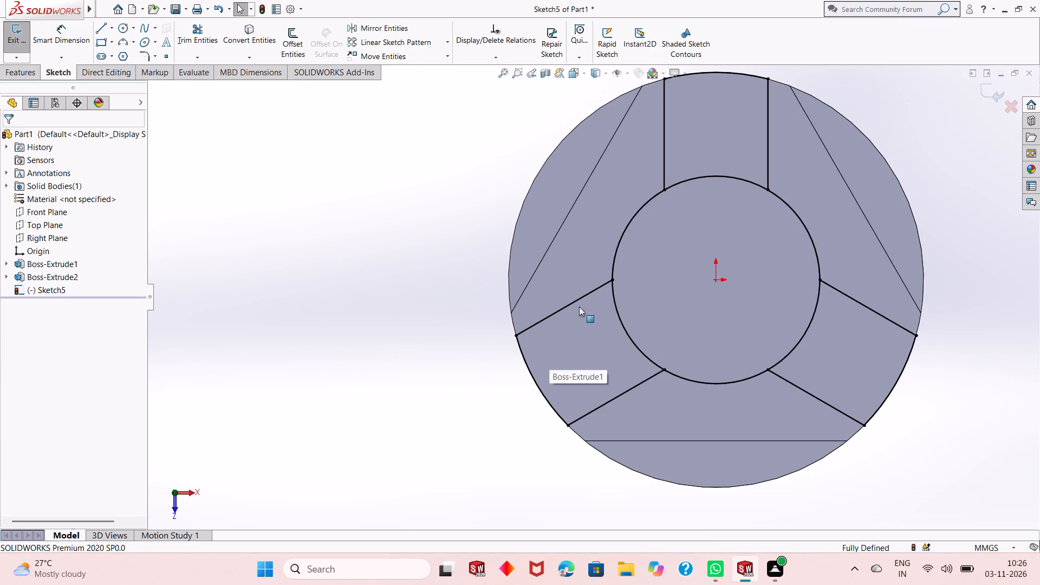
scroll(906, 222, down, 2)
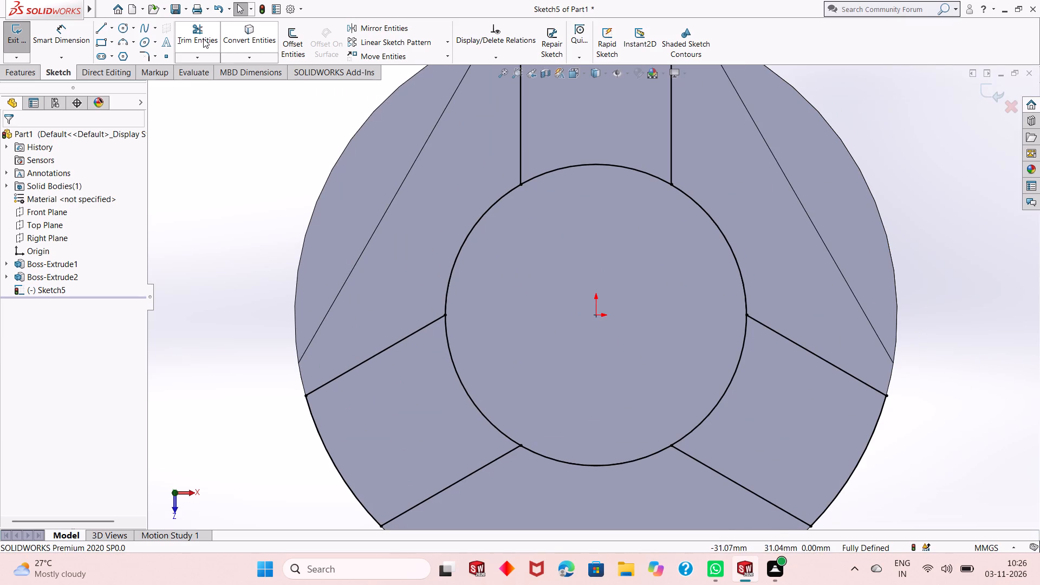
click(203, 38)
click(466, 239)
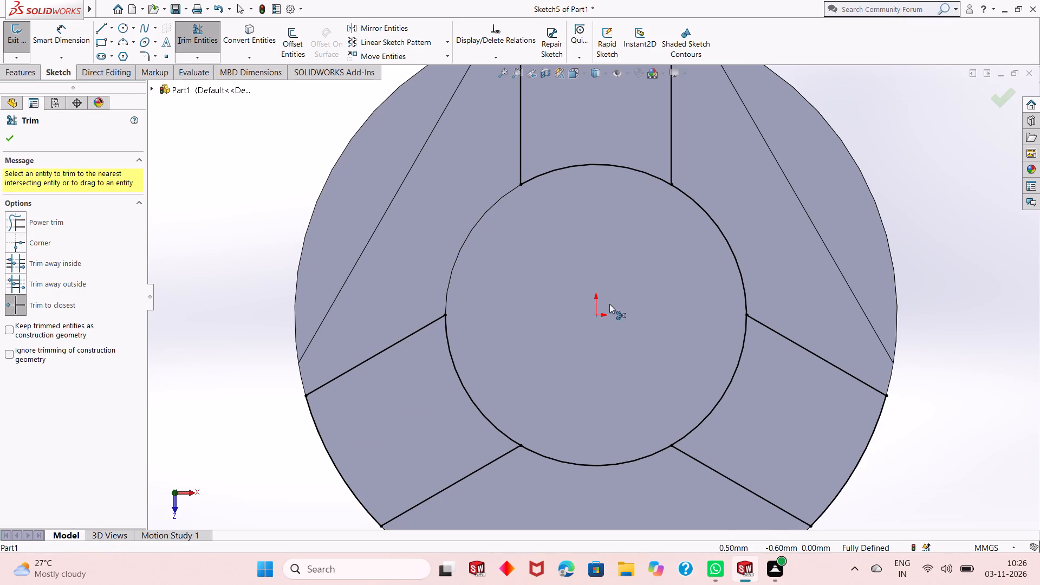
click(627, 461)
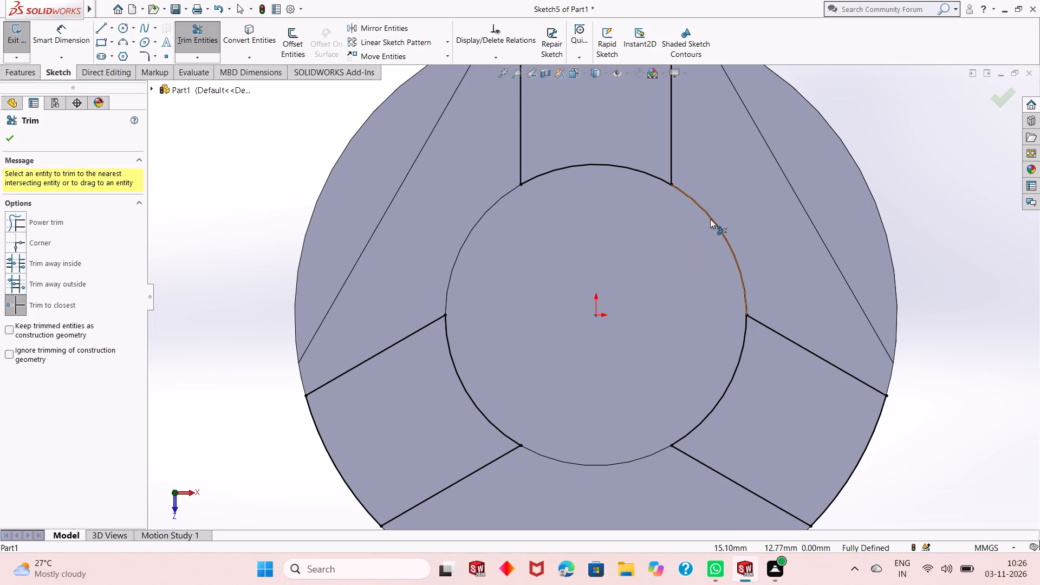
click(710, 219)
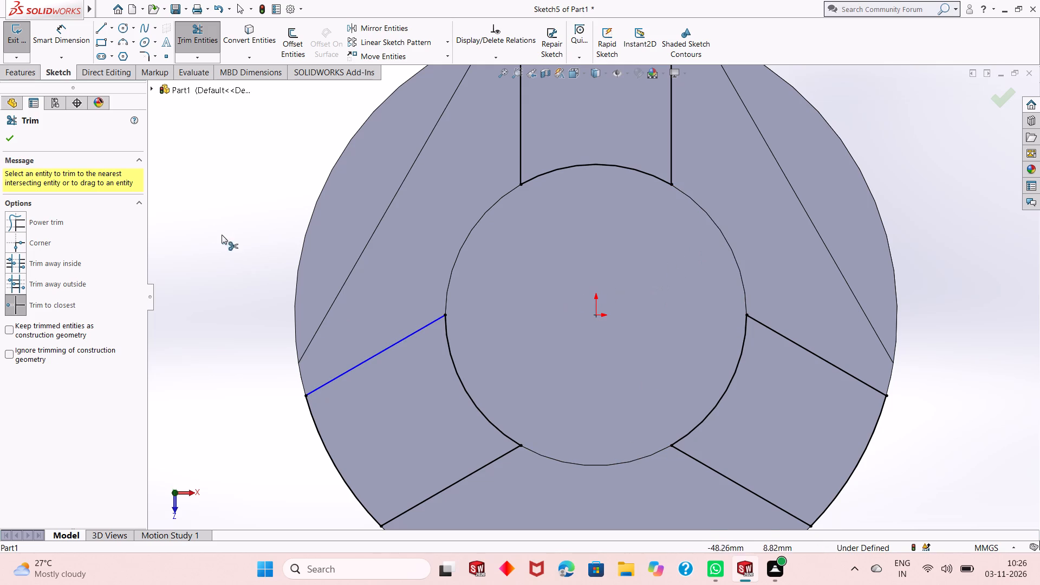
right_click(212, 217)
click(235, 254)
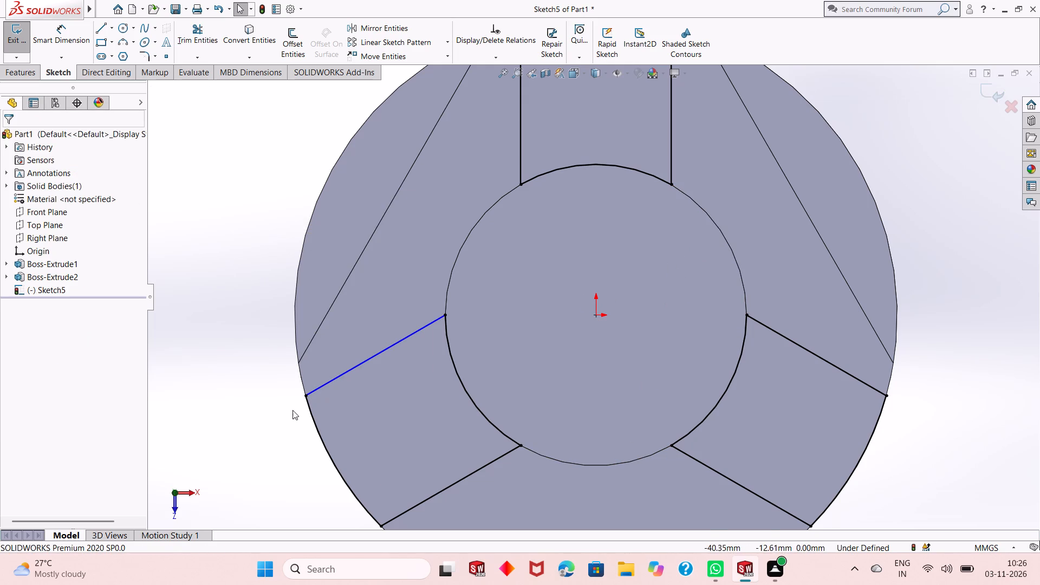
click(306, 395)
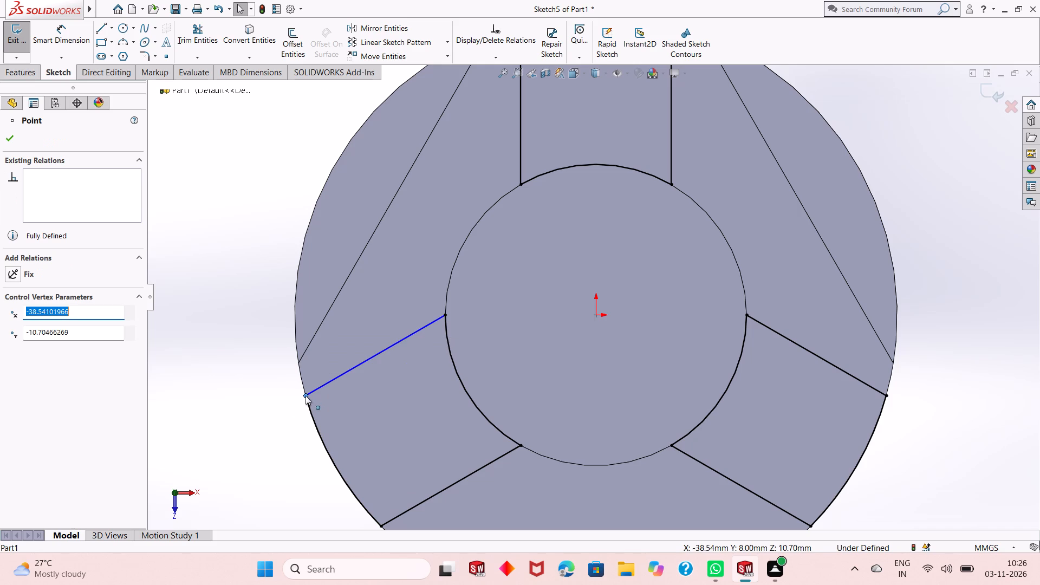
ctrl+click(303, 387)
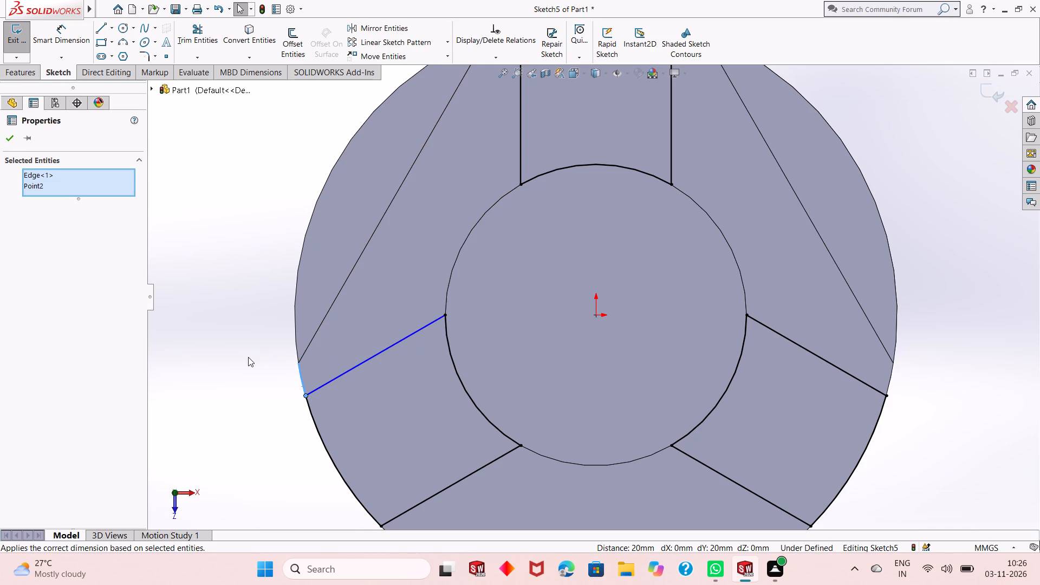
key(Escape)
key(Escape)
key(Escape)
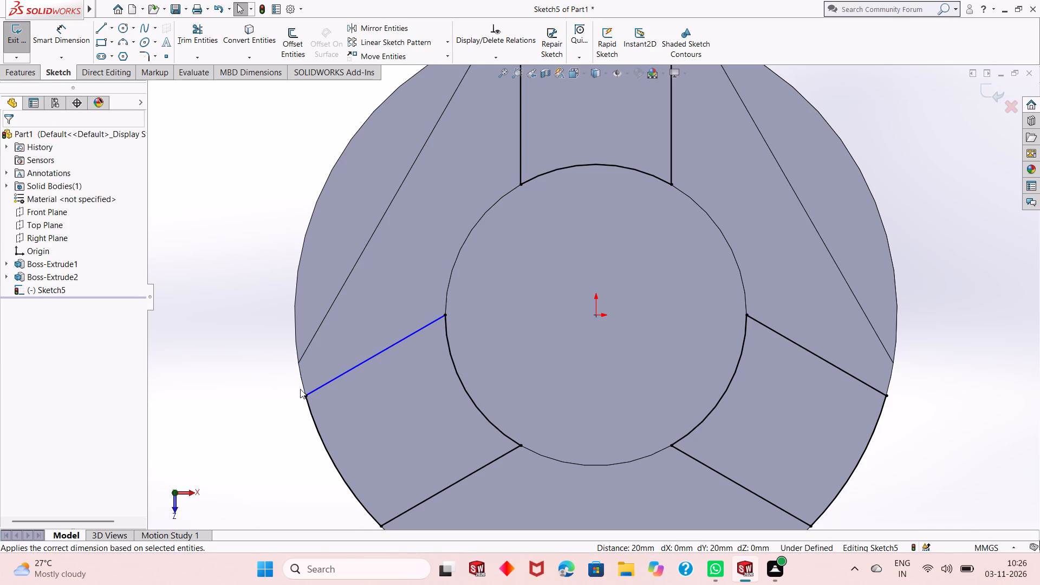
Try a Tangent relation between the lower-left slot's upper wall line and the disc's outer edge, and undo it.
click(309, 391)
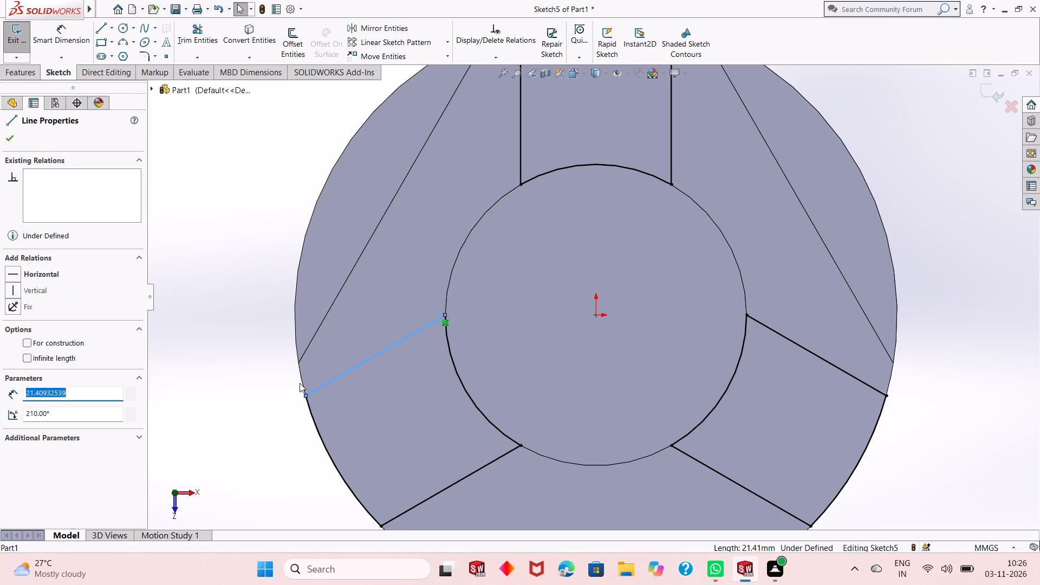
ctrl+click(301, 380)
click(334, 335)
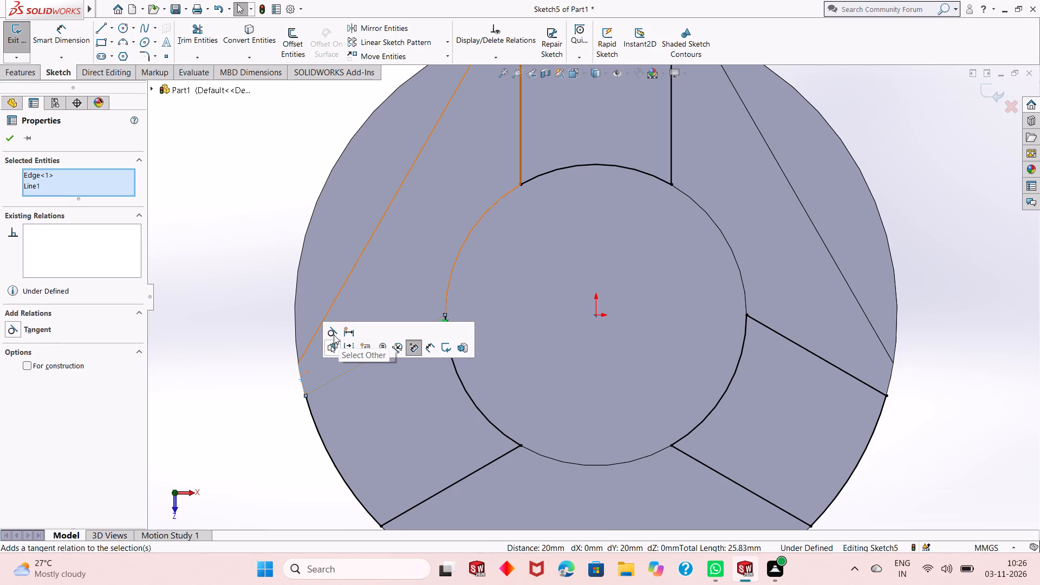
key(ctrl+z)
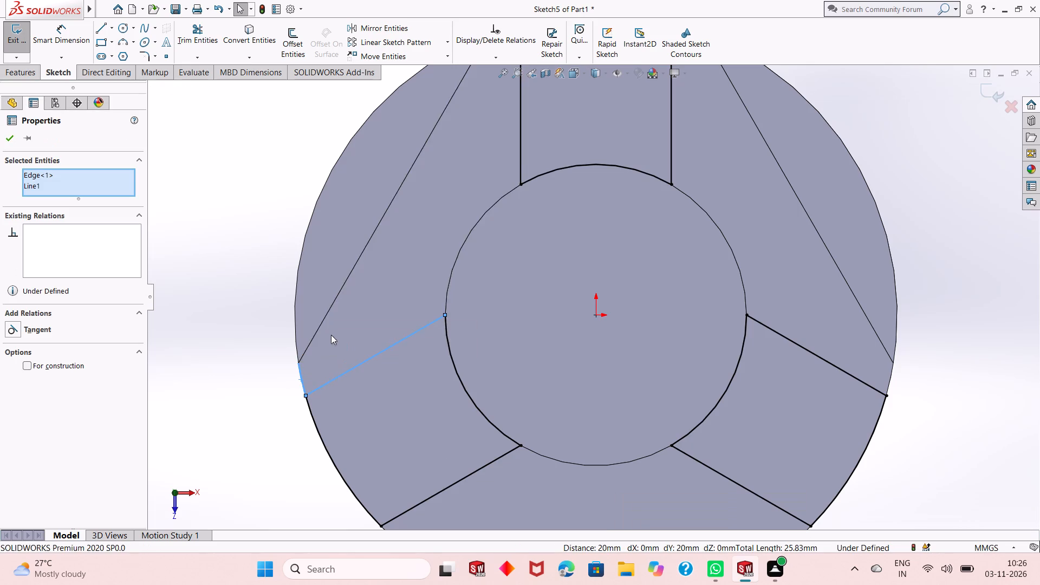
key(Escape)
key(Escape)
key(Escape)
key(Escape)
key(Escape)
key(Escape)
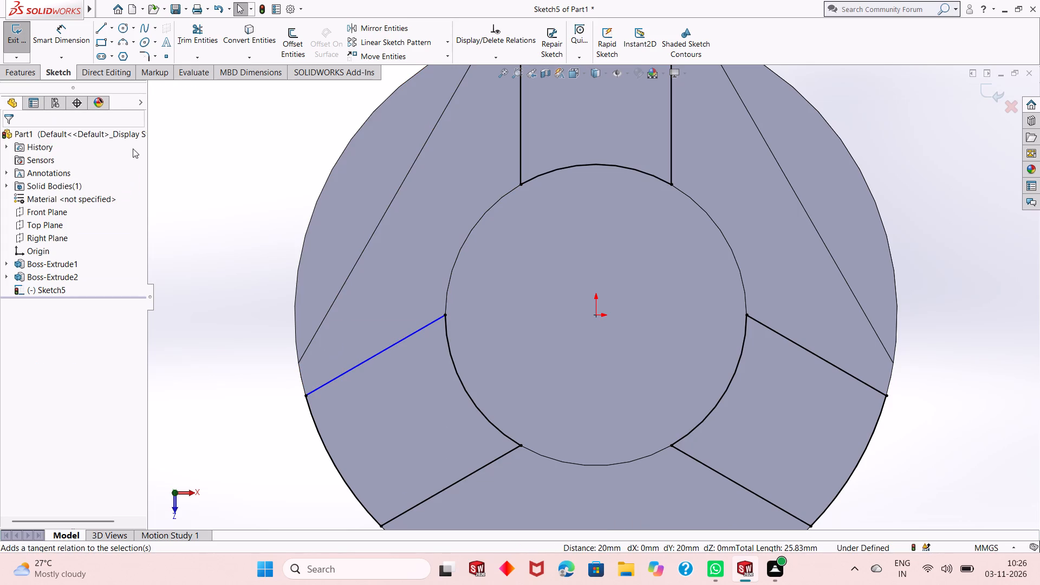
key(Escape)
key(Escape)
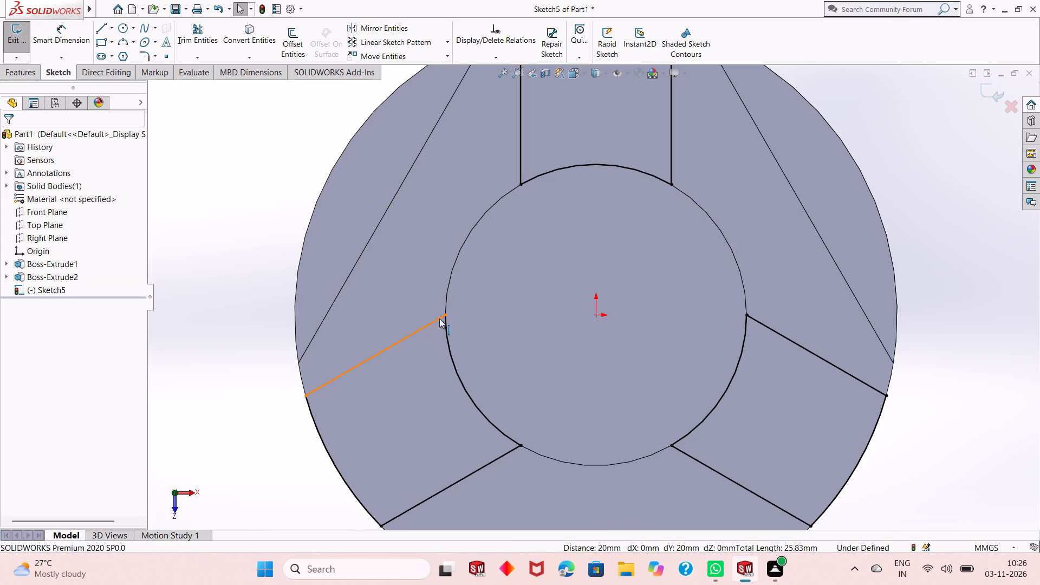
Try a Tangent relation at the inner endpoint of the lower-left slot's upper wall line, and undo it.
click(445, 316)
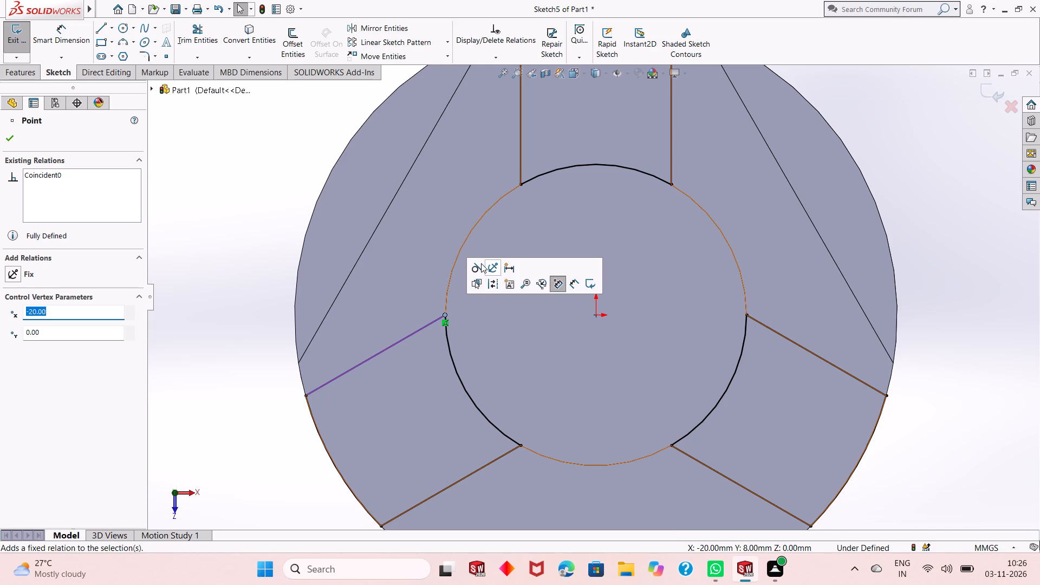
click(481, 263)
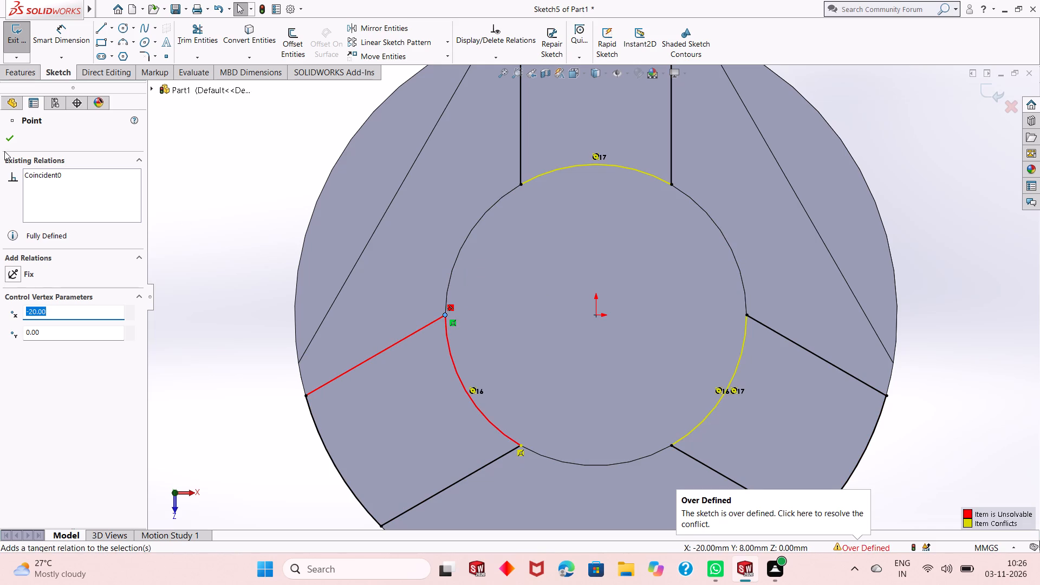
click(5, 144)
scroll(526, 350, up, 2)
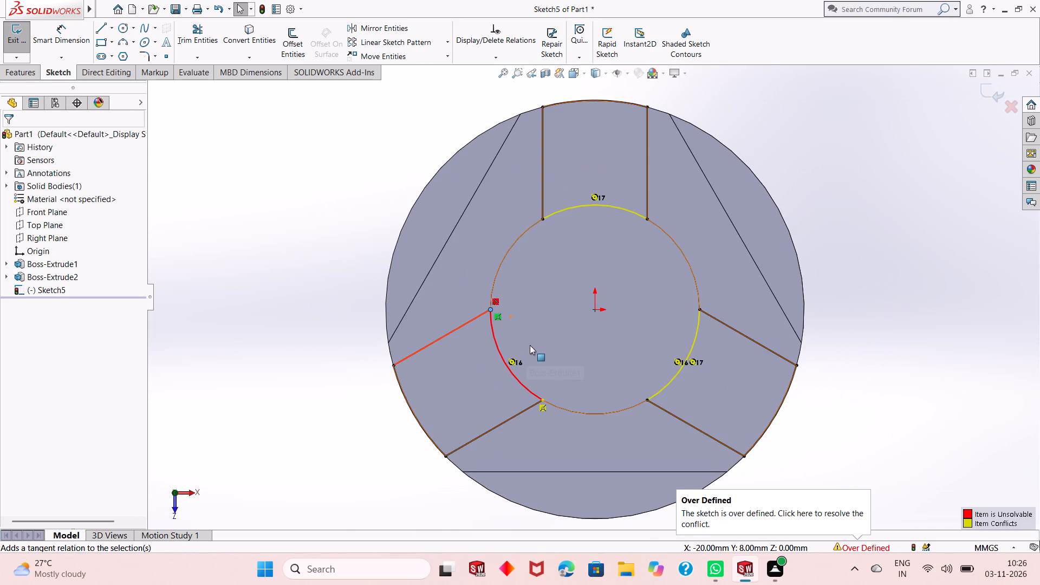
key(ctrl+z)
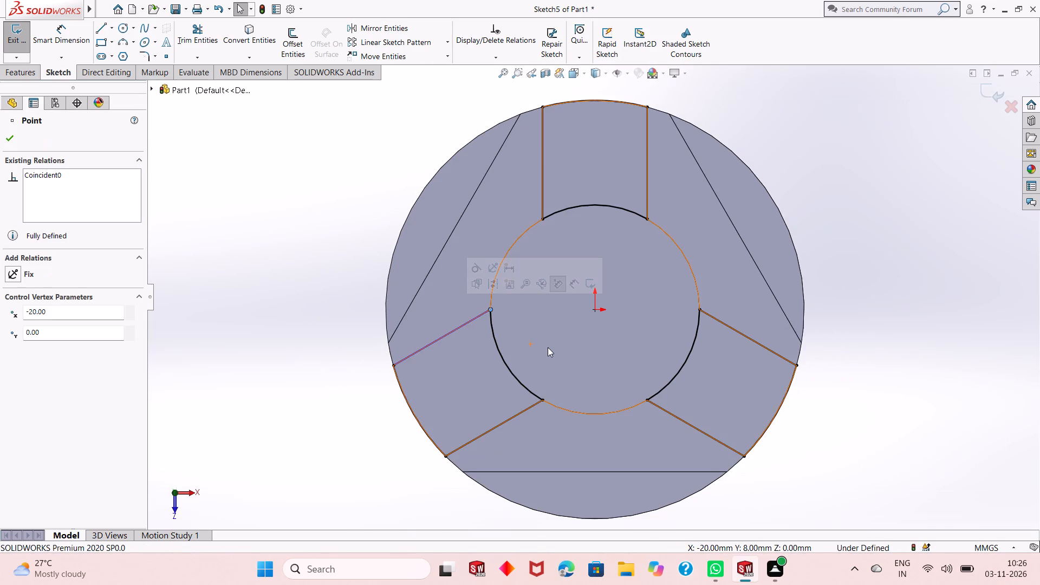
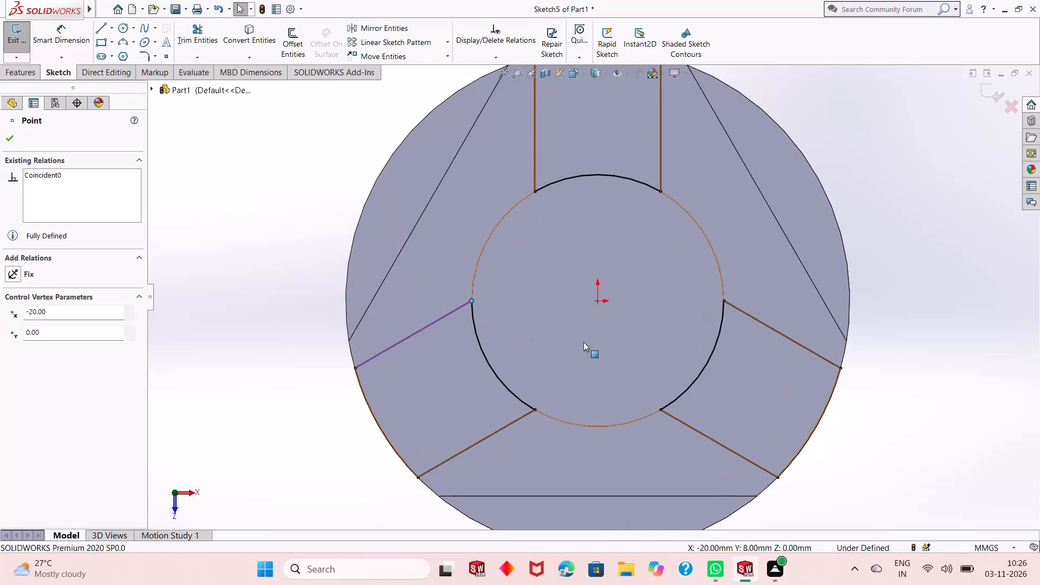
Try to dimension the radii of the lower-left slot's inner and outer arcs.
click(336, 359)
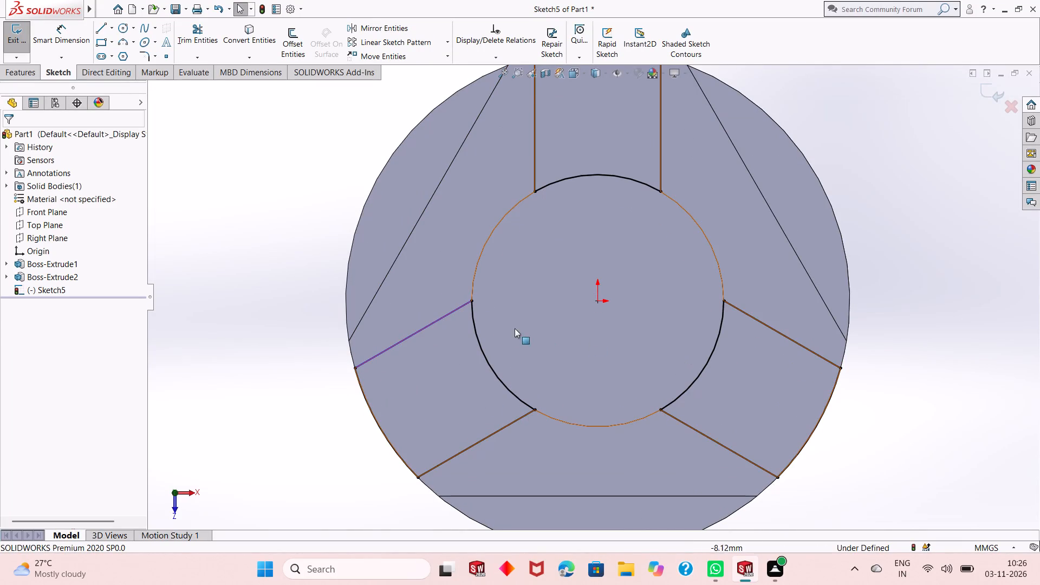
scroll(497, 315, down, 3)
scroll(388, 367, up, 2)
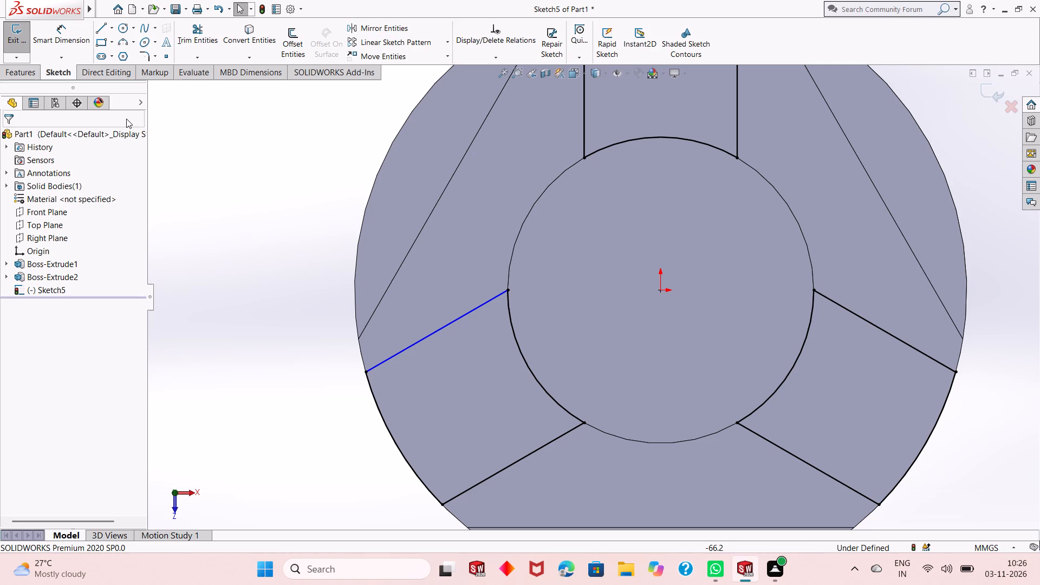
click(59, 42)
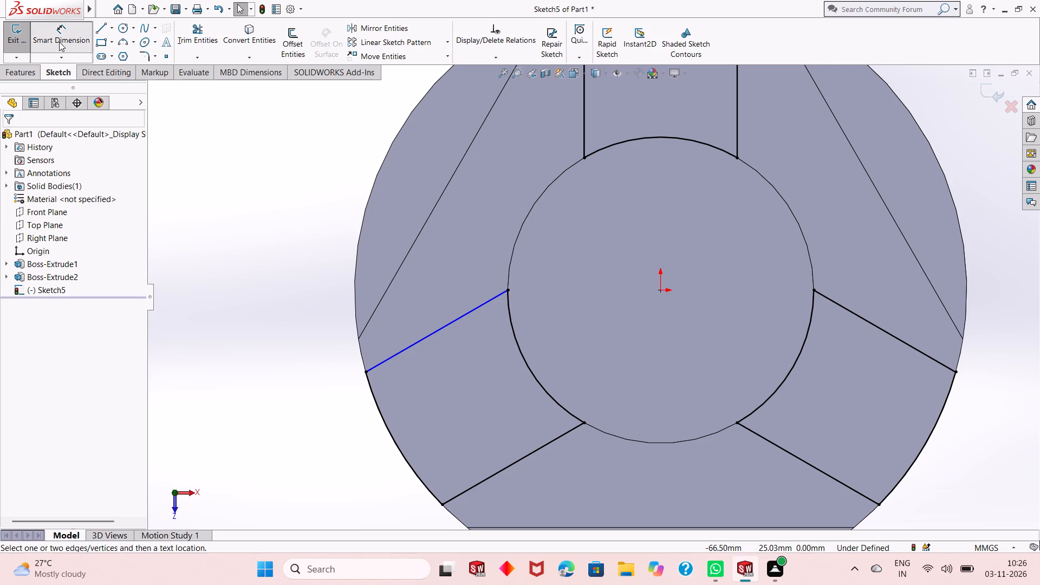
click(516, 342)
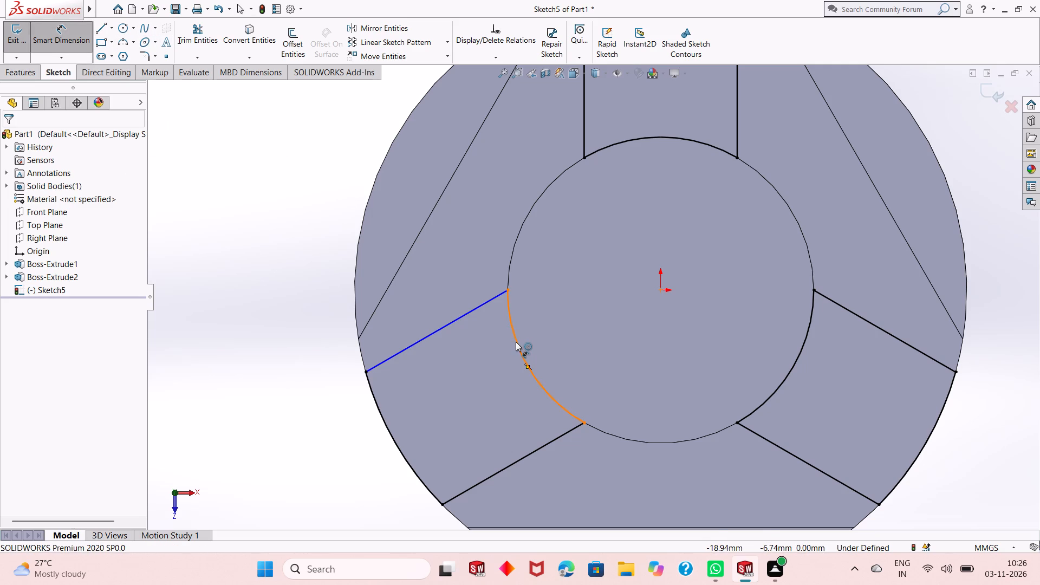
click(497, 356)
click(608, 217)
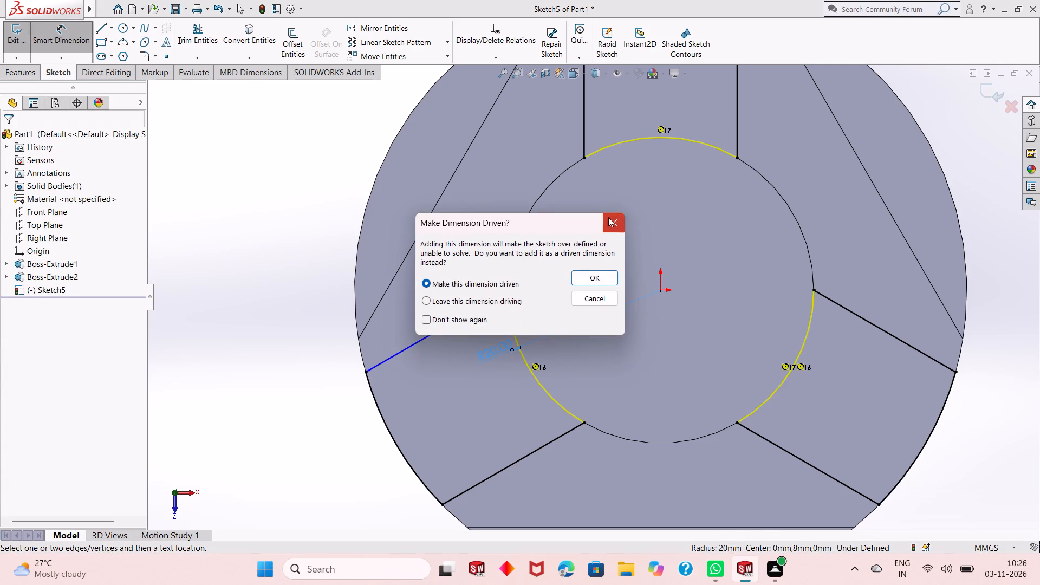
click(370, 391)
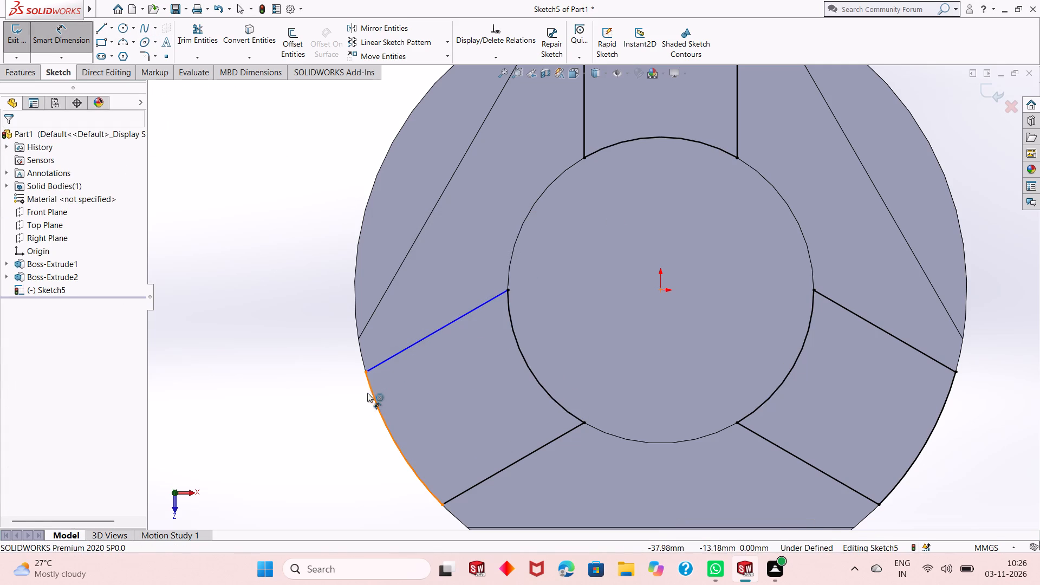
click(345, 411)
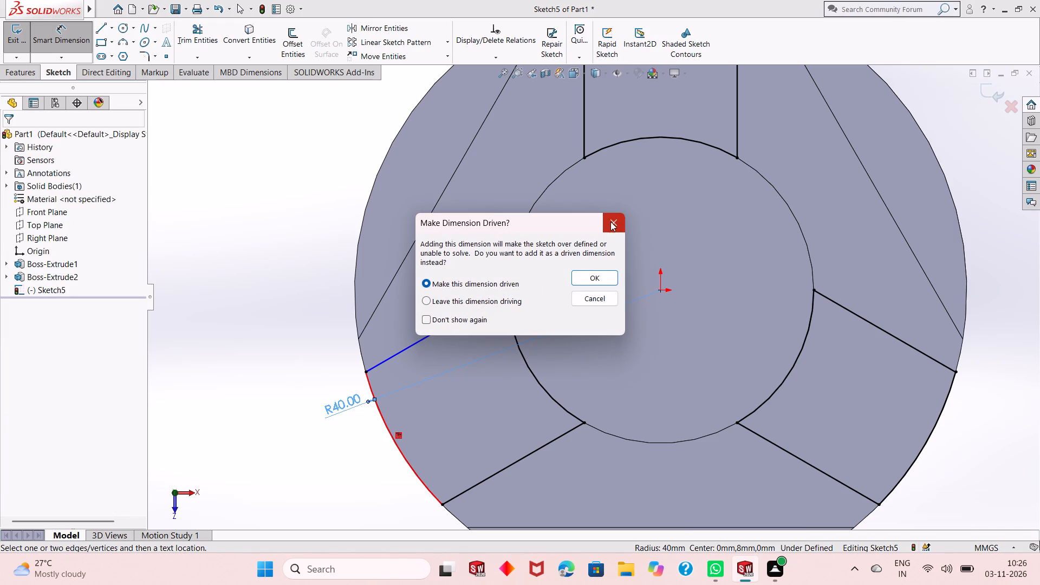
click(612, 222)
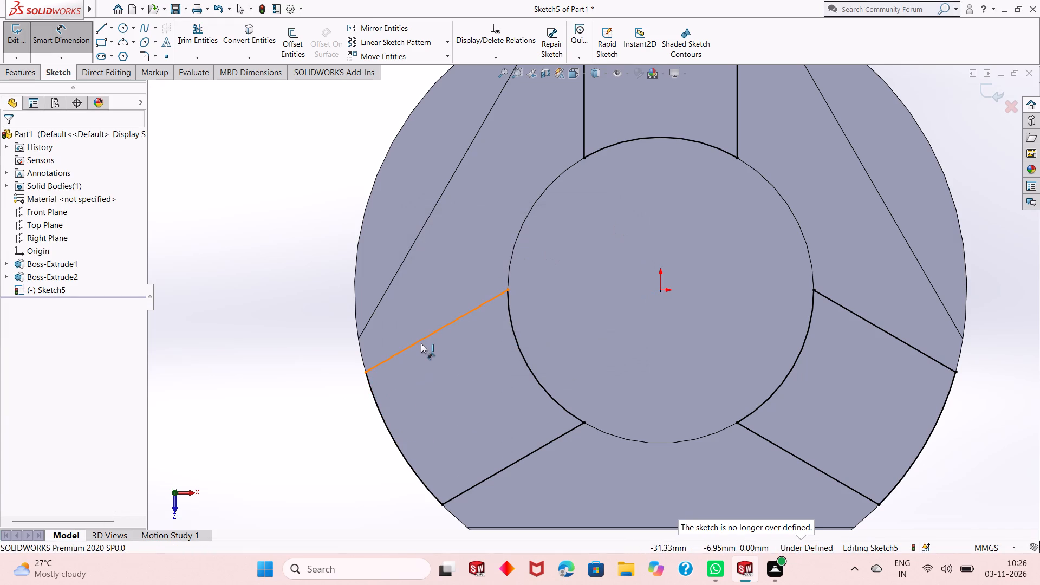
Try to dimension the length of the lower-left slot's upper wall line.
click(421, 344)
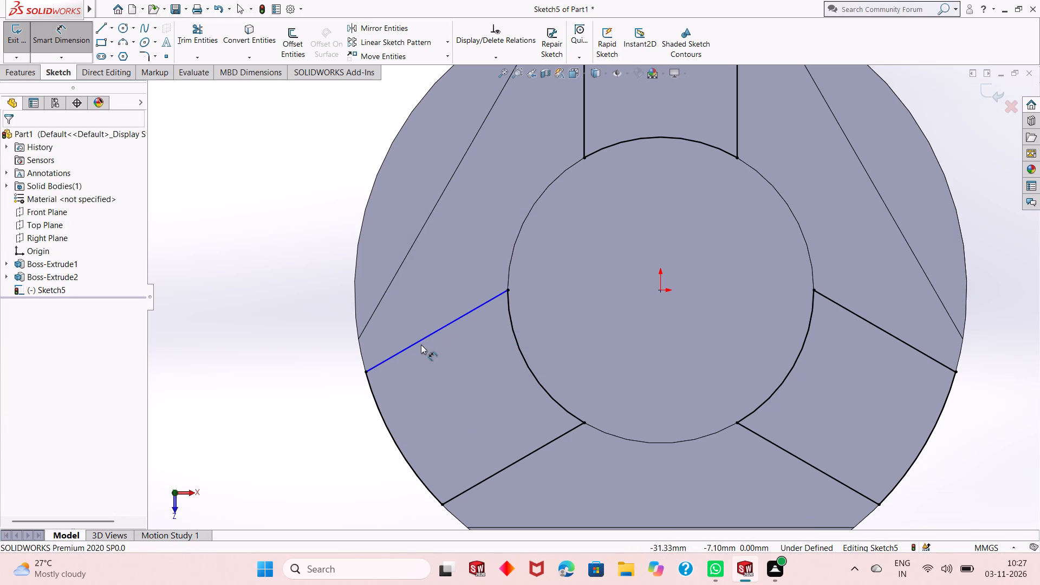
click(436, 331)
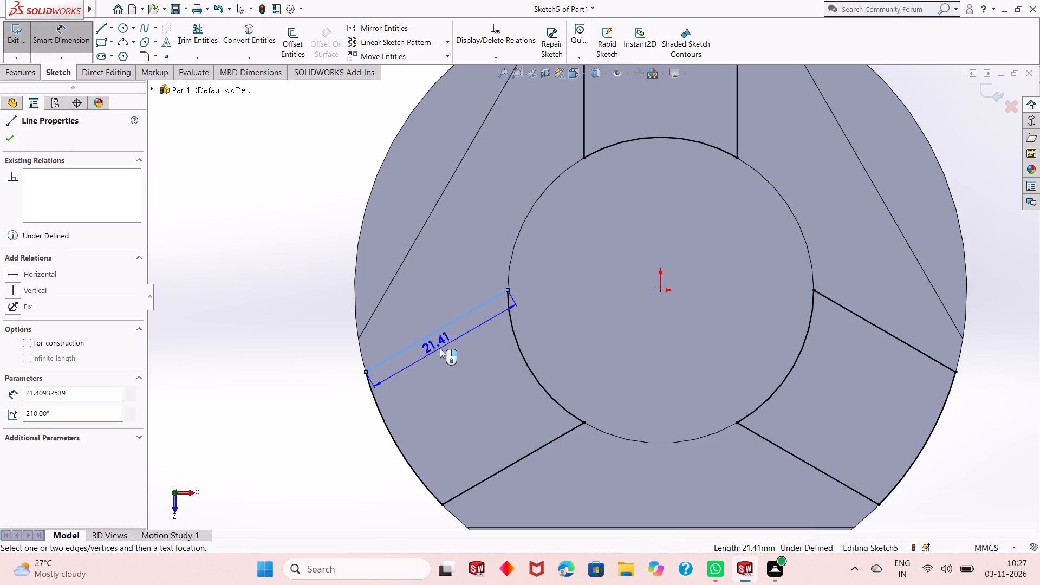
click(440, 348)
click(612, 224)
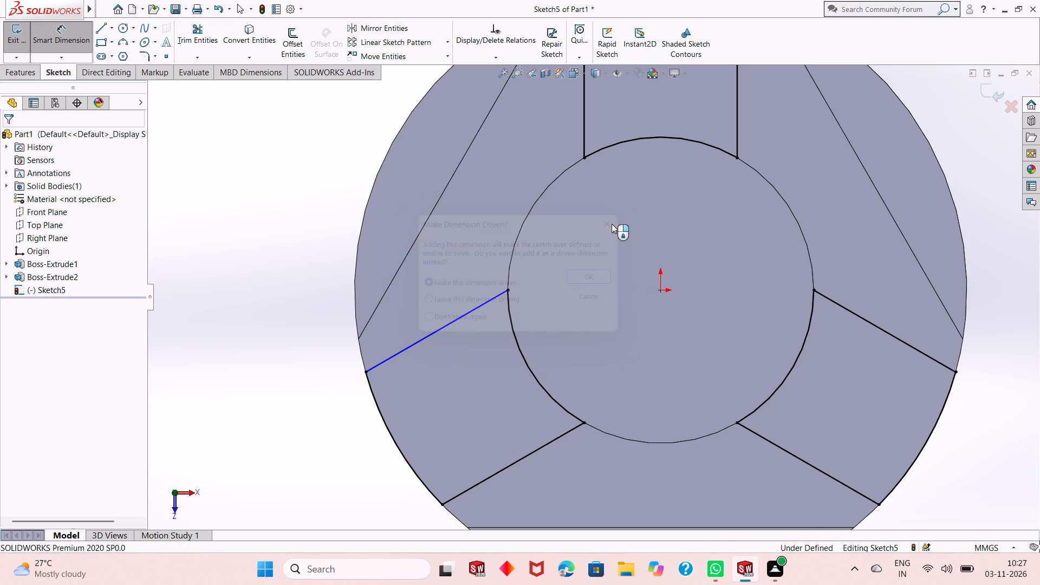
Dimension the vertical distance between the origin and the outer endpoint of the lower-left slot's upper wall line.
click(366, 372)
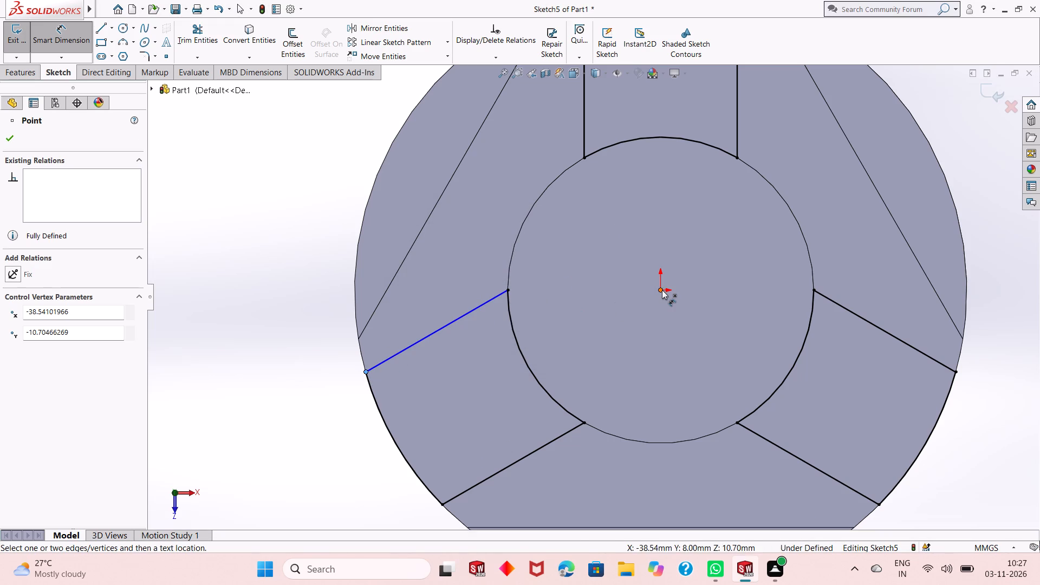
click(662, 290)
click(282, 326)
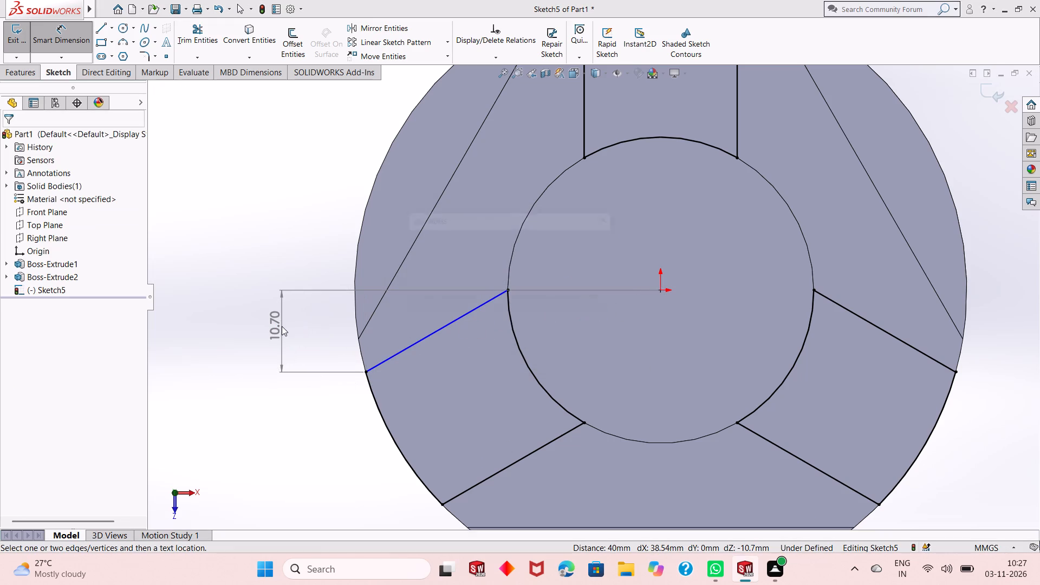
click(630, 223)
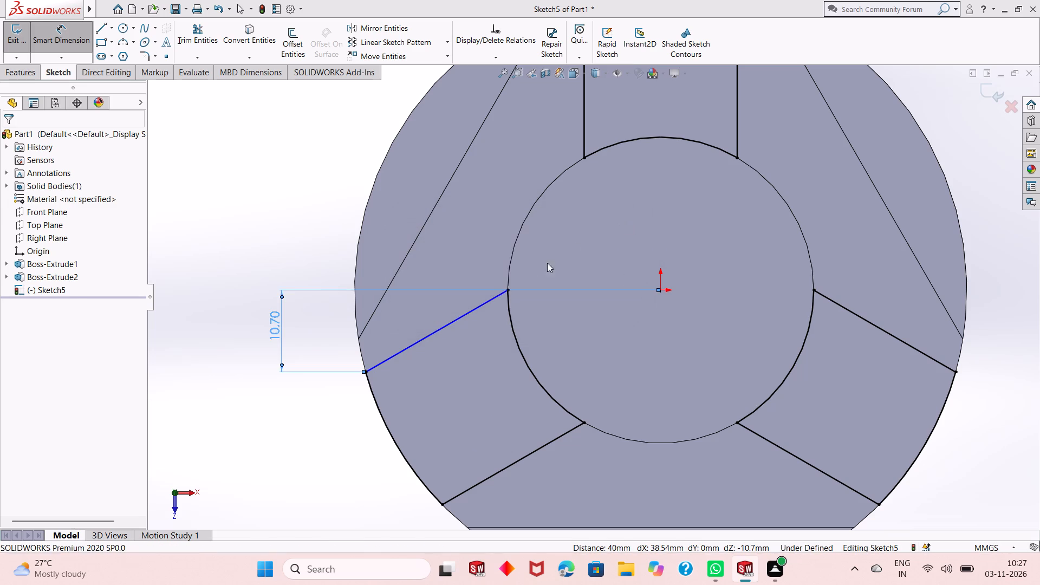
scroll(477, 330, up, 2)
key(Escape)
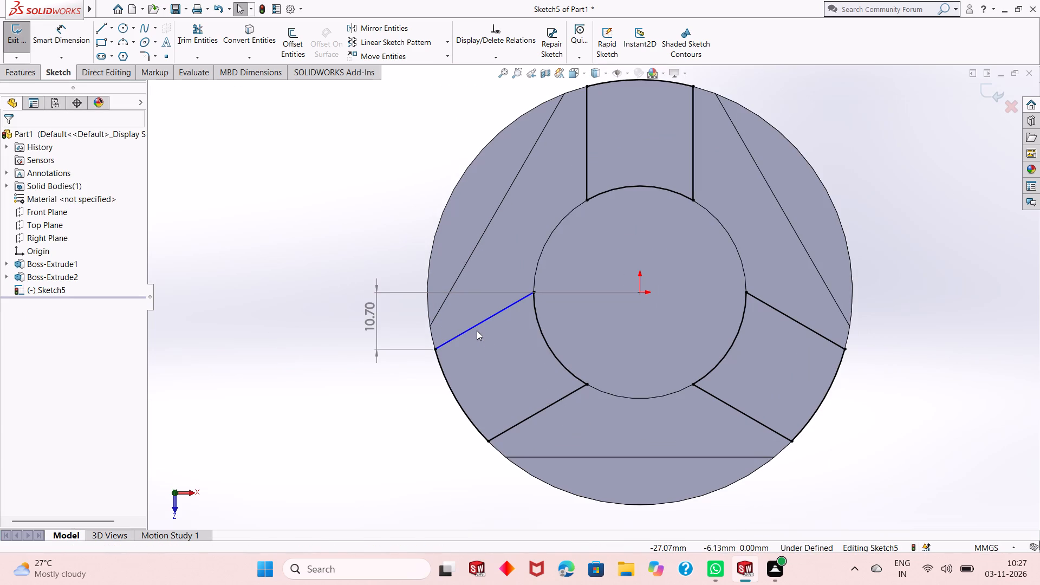
Undo the added dimension, the centre circle with its trims and all converted slot edges, leaving the sketch empty.
key(ctrl+z)
key(ctrl+z)
key(ctrl+z)
key(ctrl+z)
key(ctrl+z)
key(ctrl+z)
key(ctrl+z)
key(ctrl+z)
key(ctrl+z)
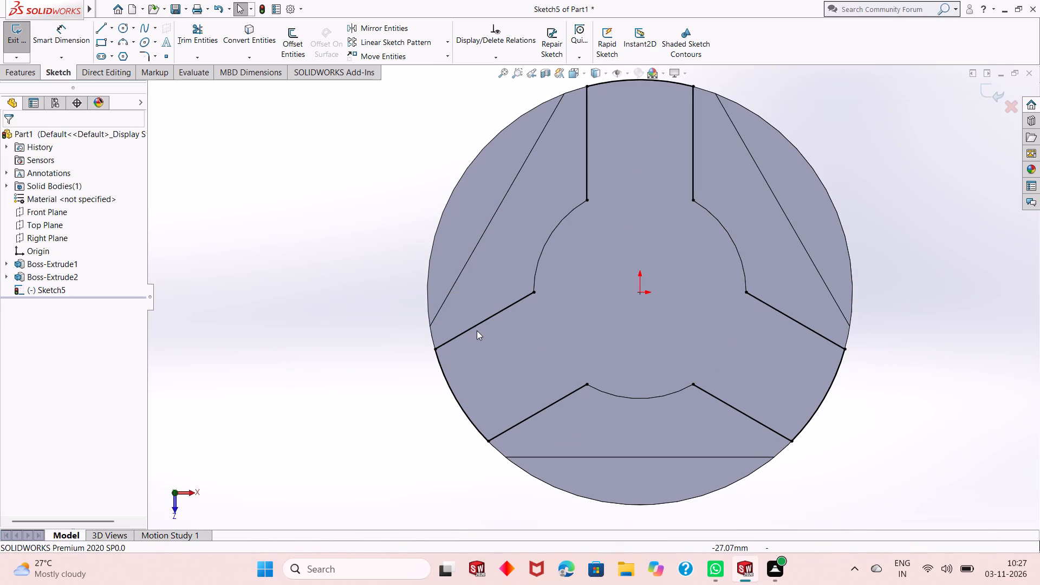
key(ctrl+z)
key(ctrl+z)
key(ctrl+z)
key(ctrl+z)
key(ctrl+z)
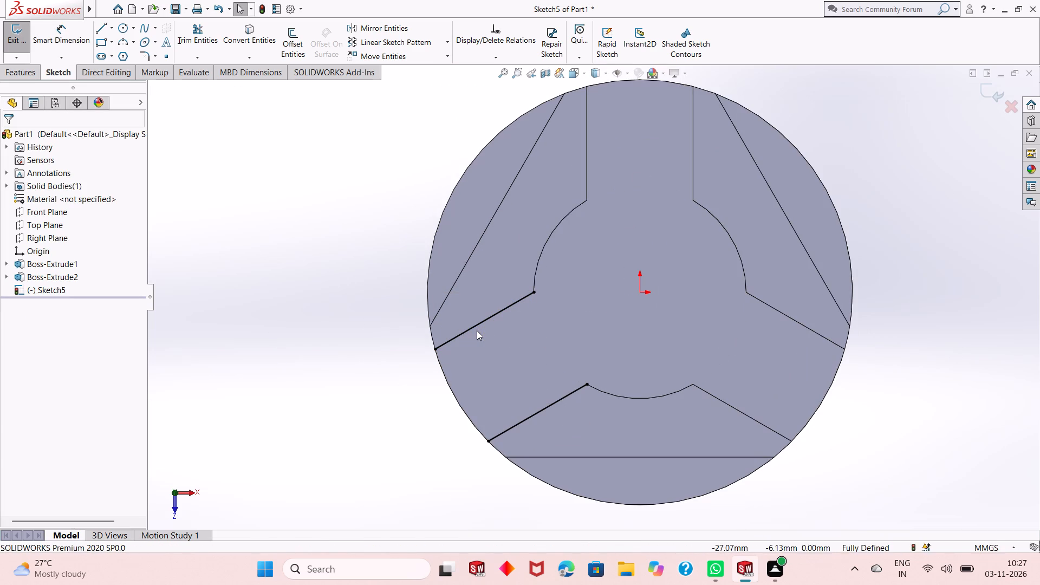
key(ctrl+z)
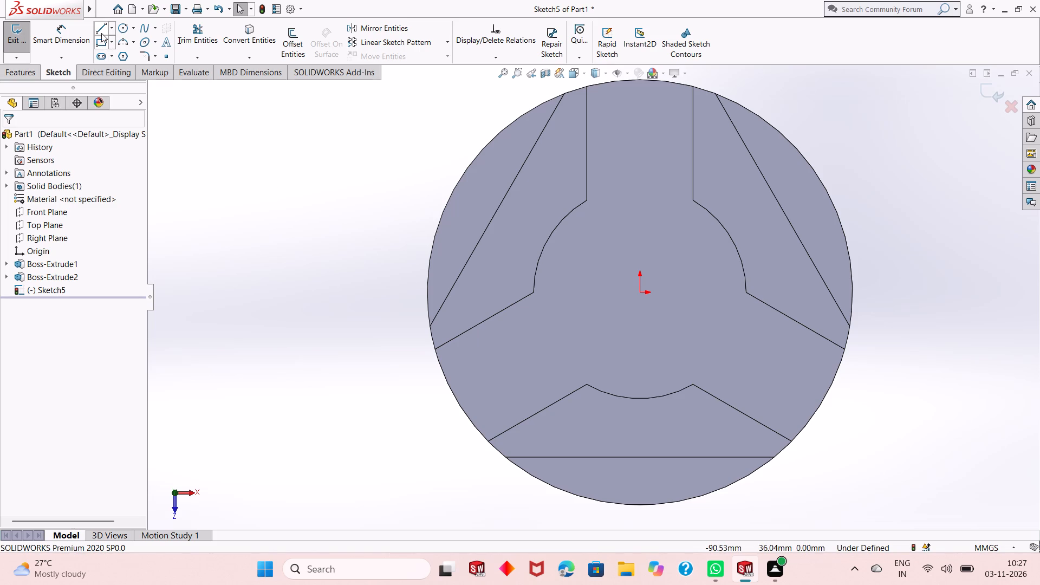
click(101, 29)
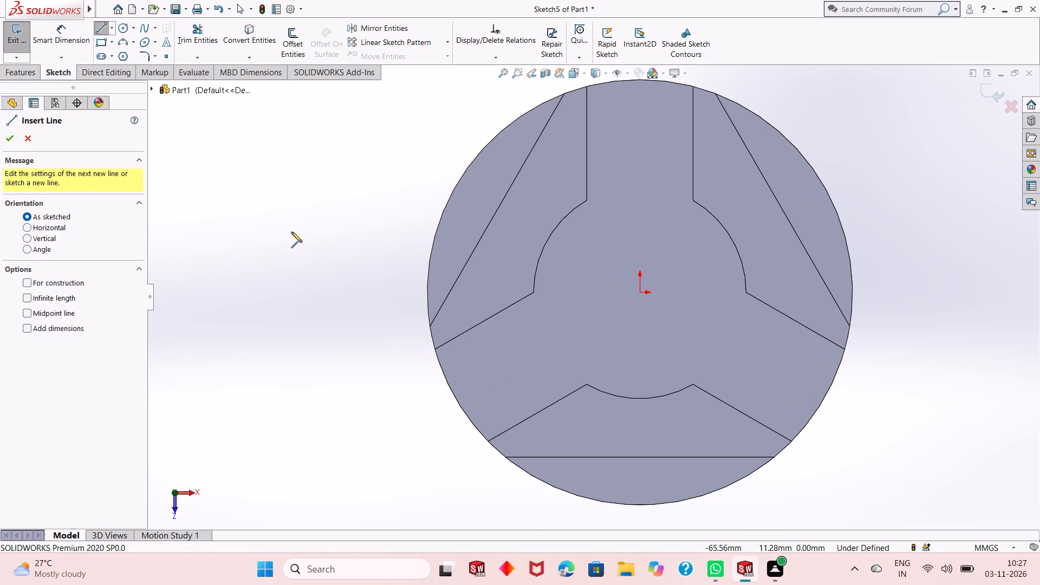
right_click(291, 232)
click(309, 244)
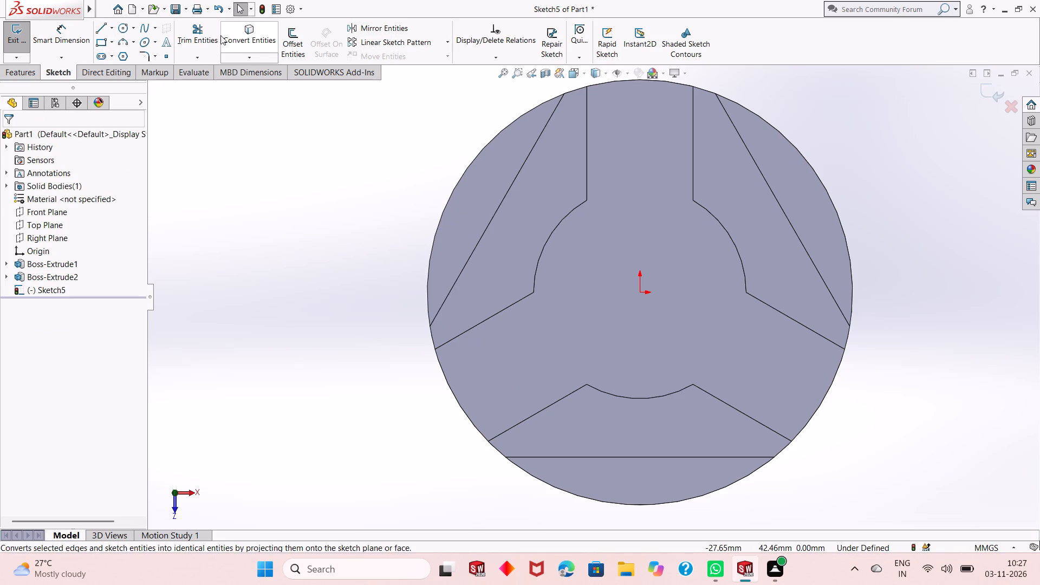
Convert the six straight slot wall edges and the three outer disc arcs between them into sketch entities.
click(235, 39)
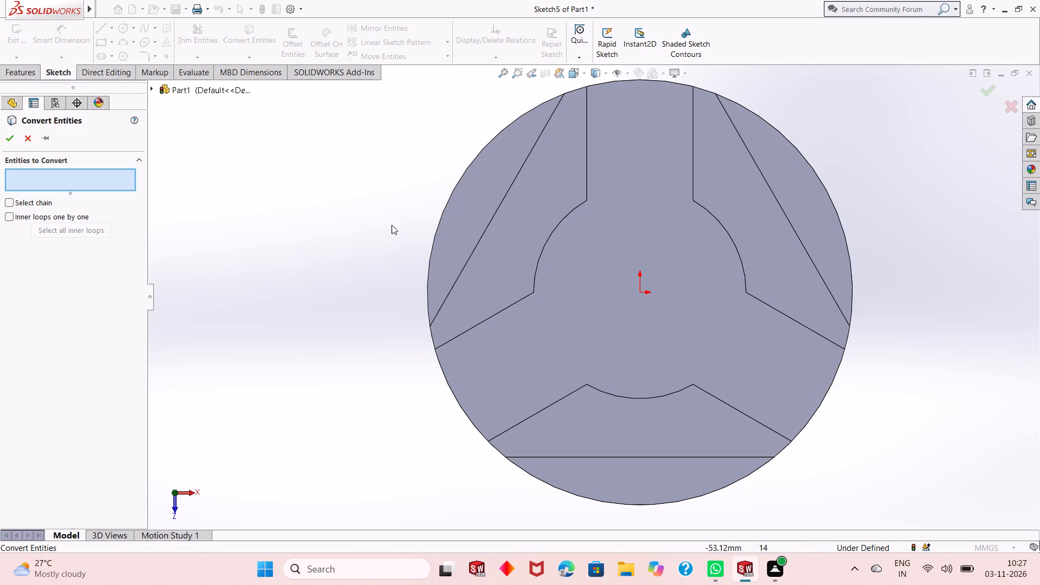
click(508, 307)
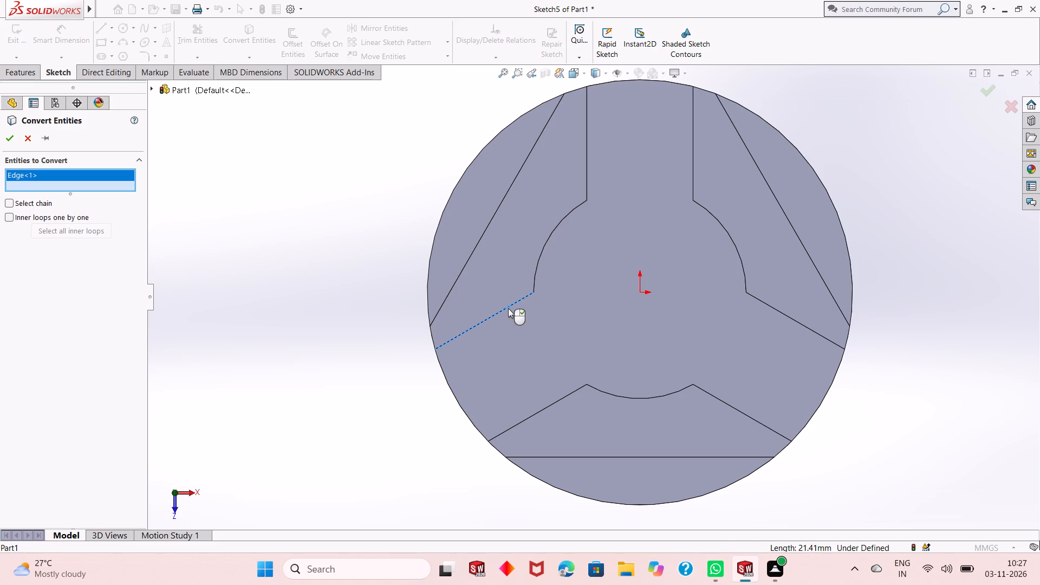
click(526, 418)
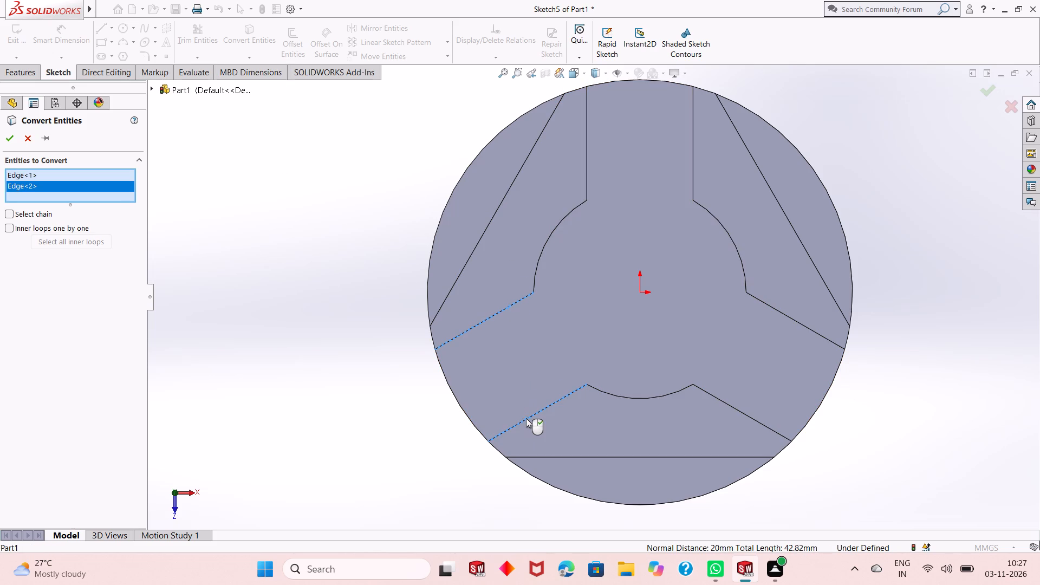
click(459, 403)
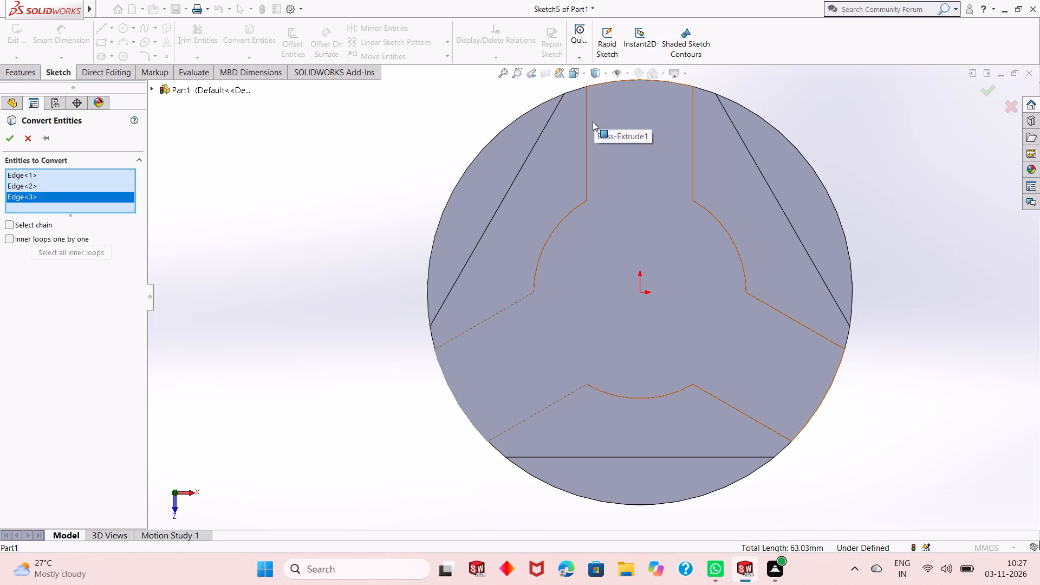
click(587, 140)
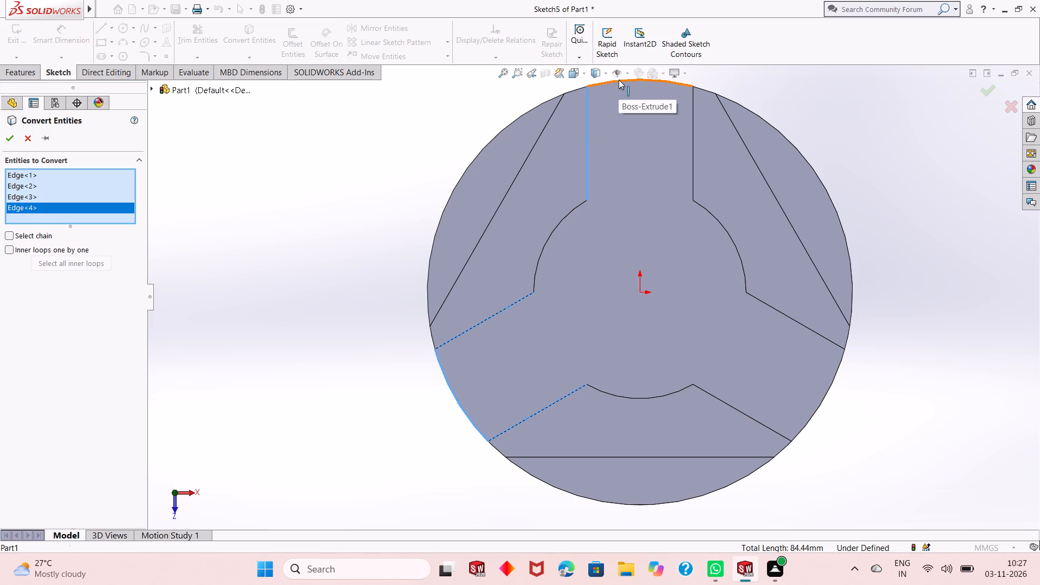
click(597, 86)
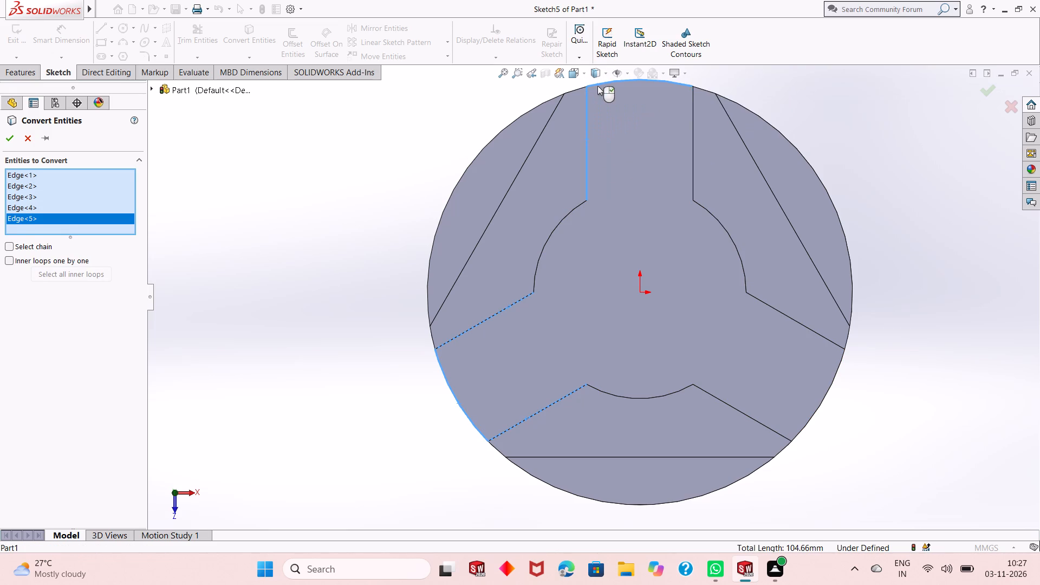
click(692, 135)
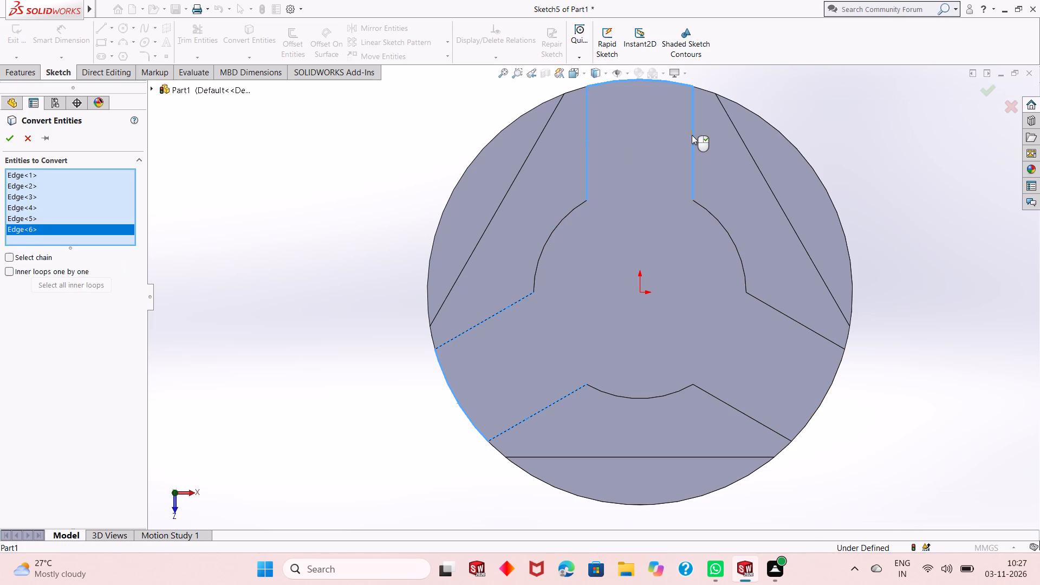
click(789, 317)
click(742, 413)
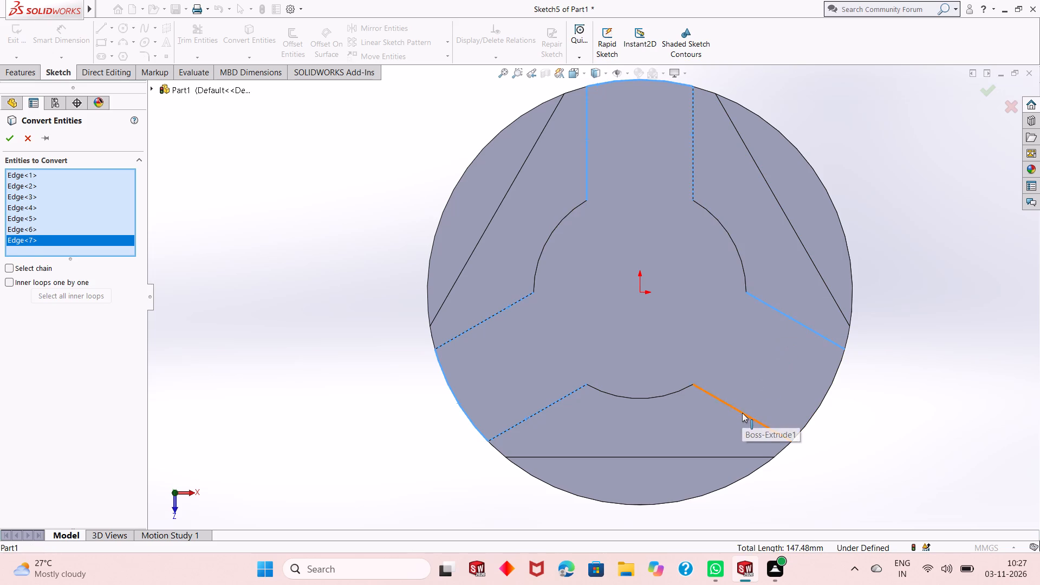
click(825, 397)
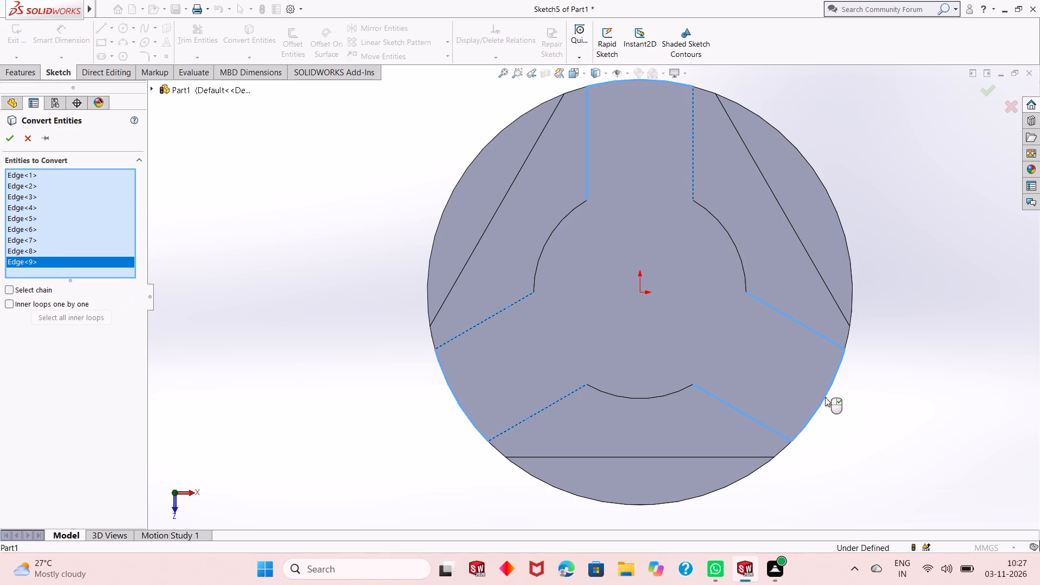
click(9, 141)
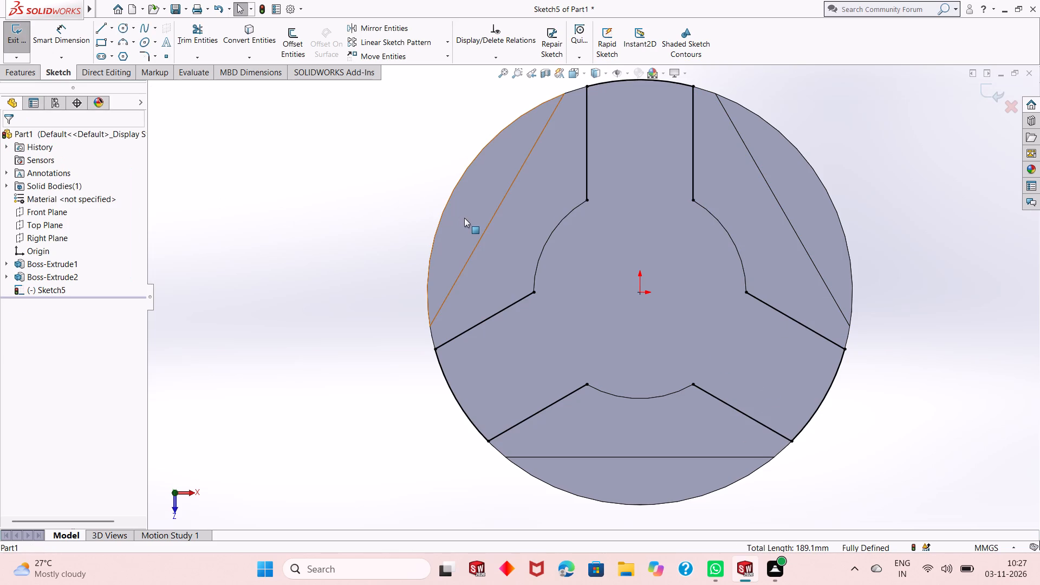
Sketch a circle of 20 mm radius centred on the origin, passing through the inner endpoints of the slot walls.
scroll(675, 255, up, 1)
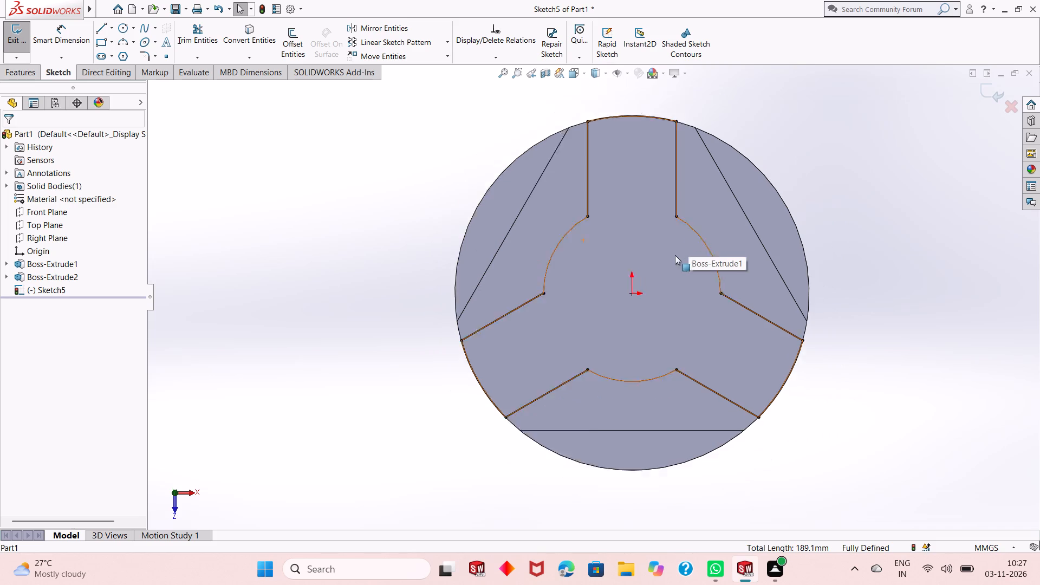
scroll(675, 255, up, 1)
scroll(752, 230, down, 1)
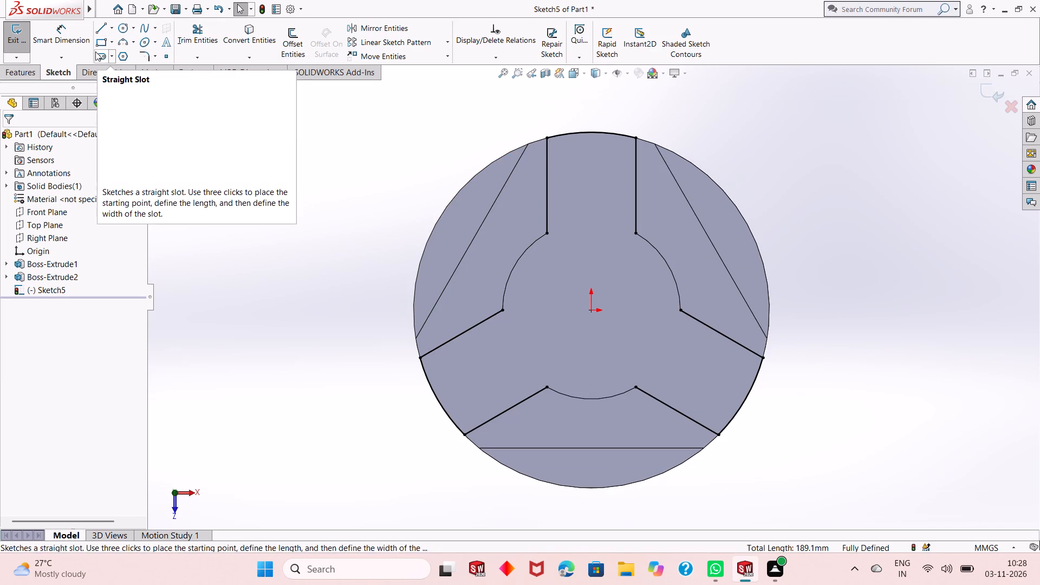
click(123, 31)
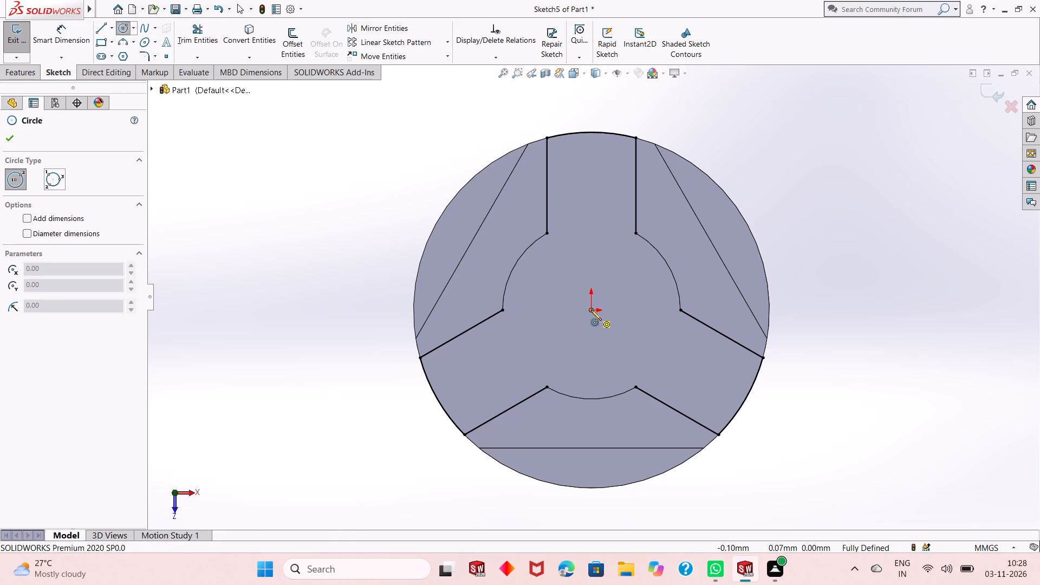
click(591, 310)
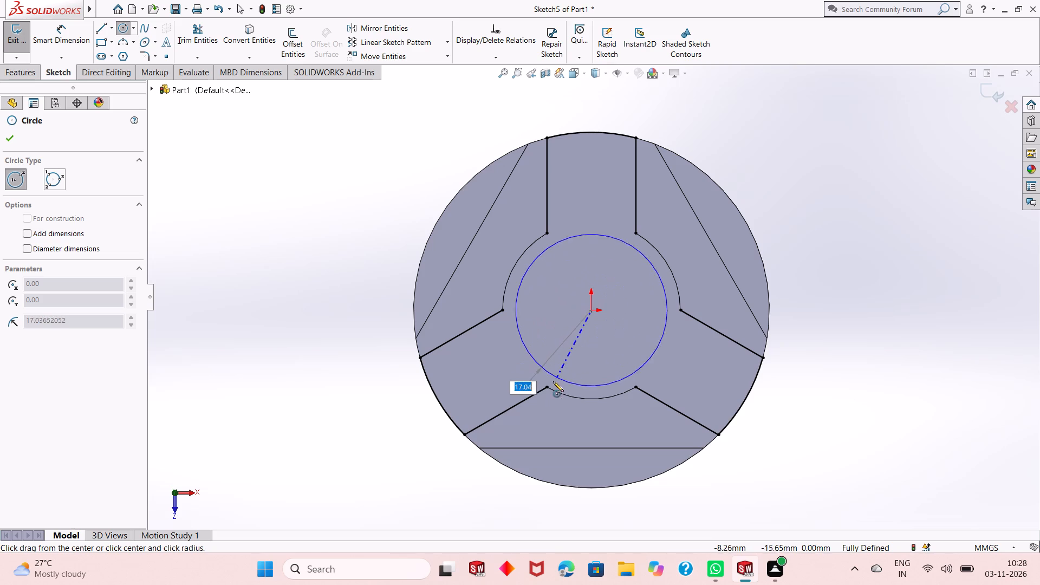
click(548, 387)
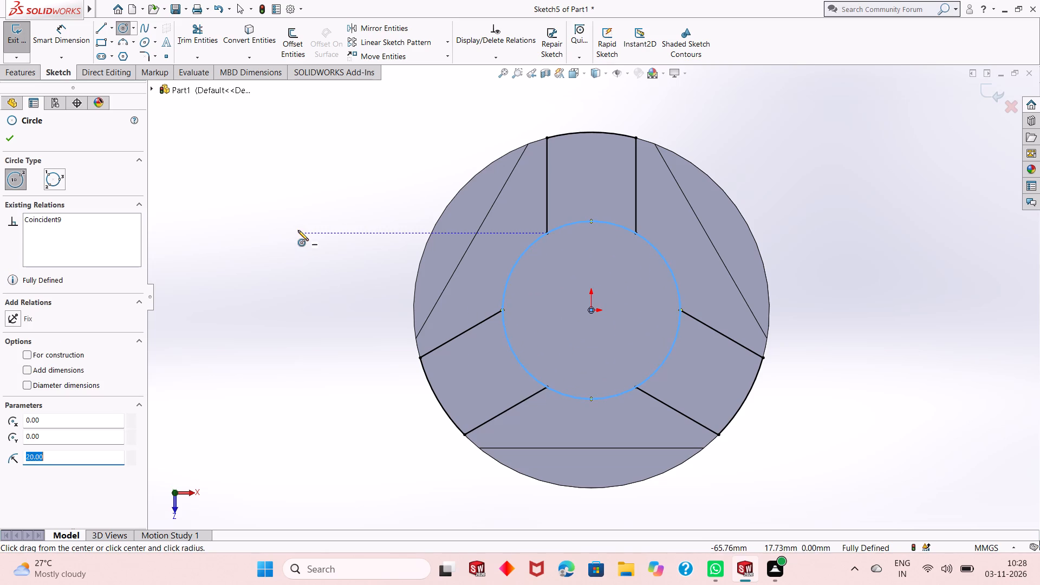
Trim away the three arcs of the 20 mm radius circle that lie between the slots, leaving three closed slot profiles.
right_click(298, 230)
click(315, 236)
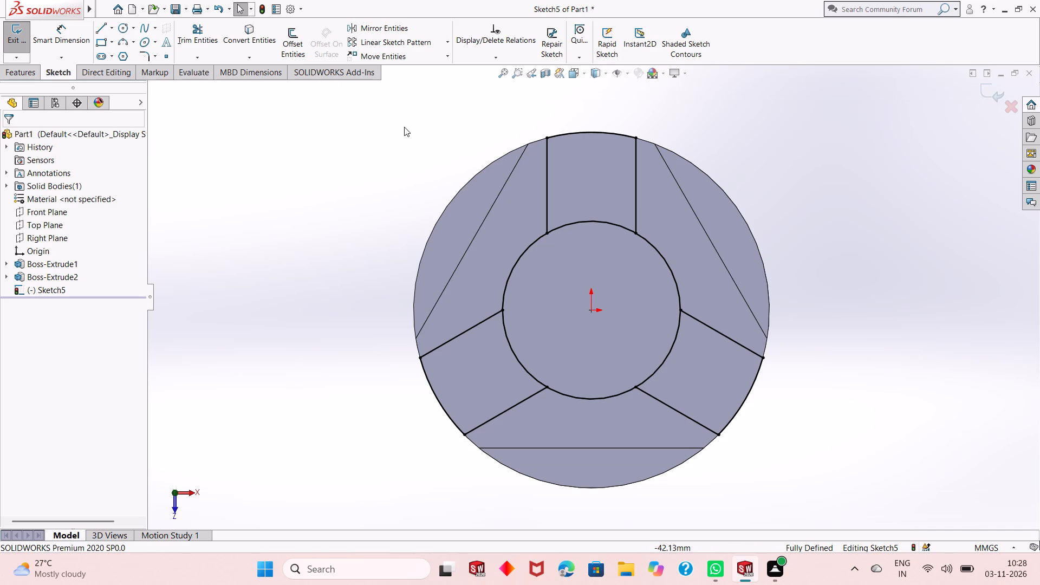
click(209, 42)
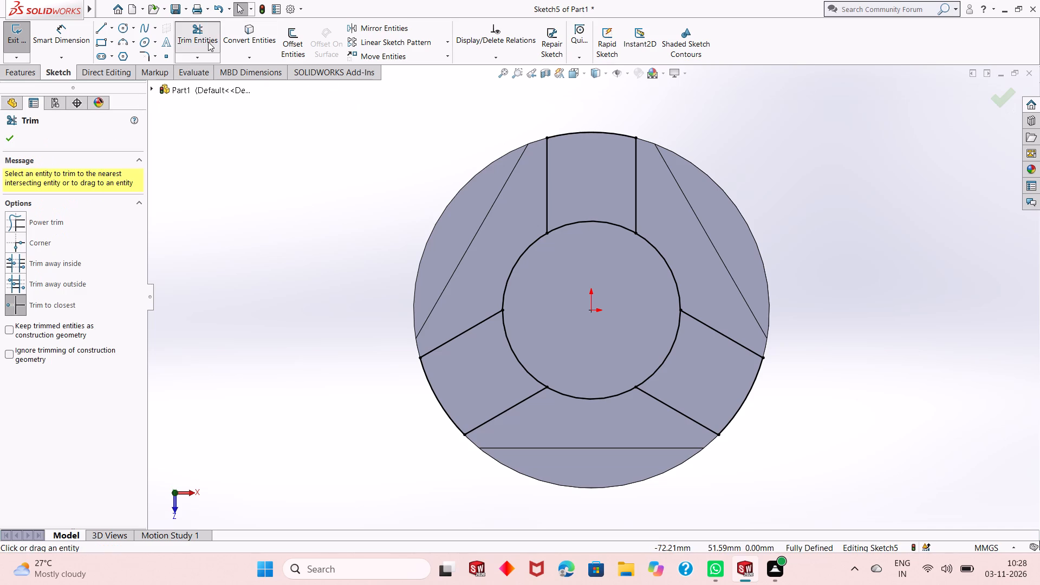
click(531, 245)
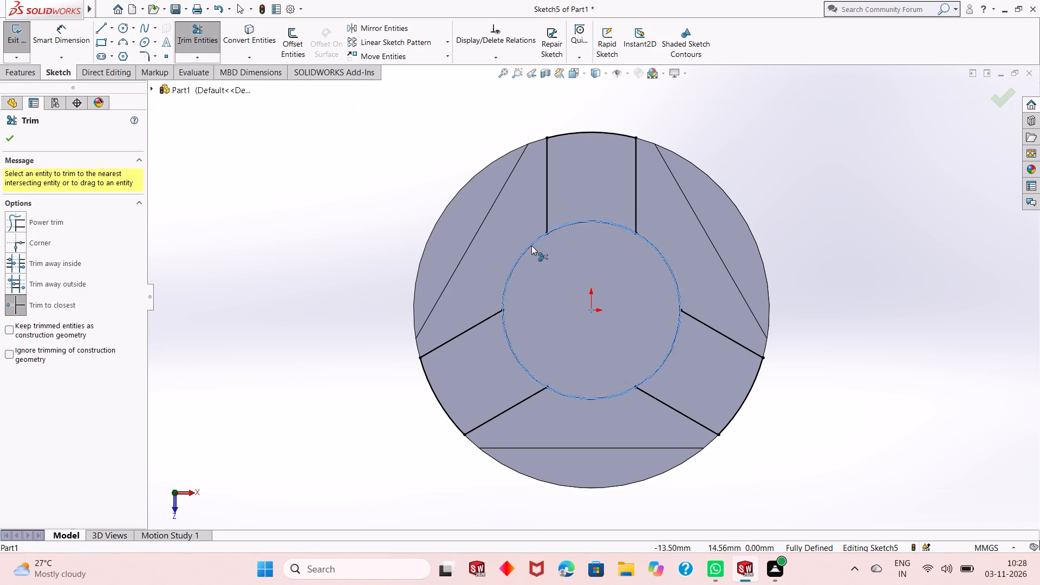
click(571, 399)
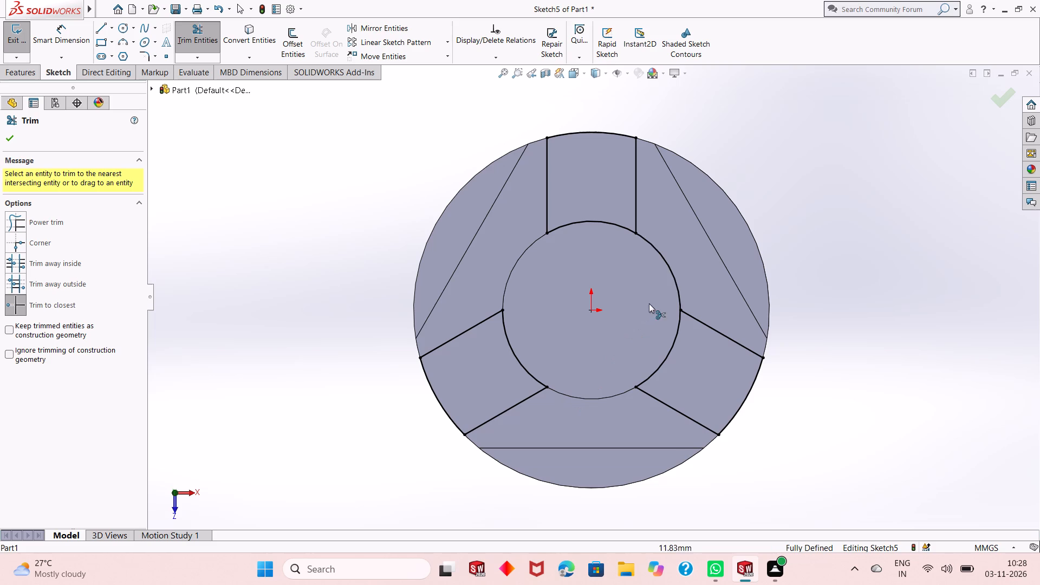
click(672, 275)
right_click(291, 177)
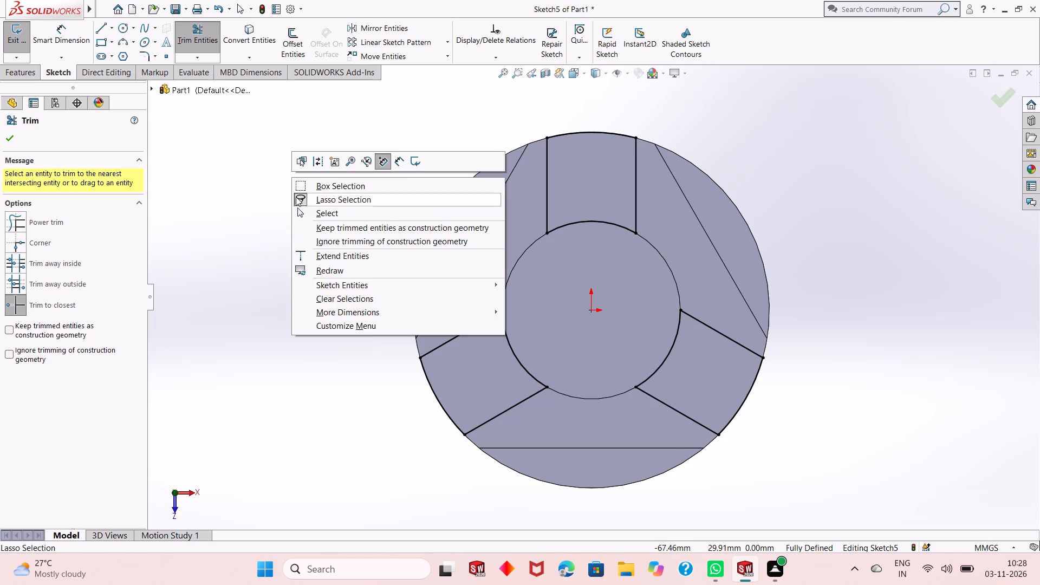
click(300, 211)
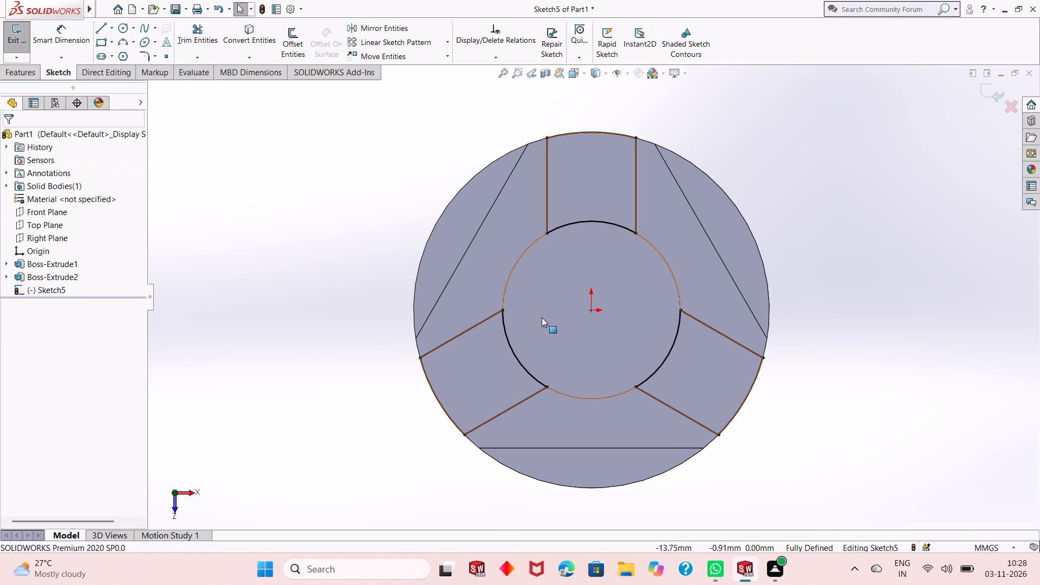
Extrude the three slot profiles as a blind boss 3 mm deep, merged with the disc.
click(32, 76)
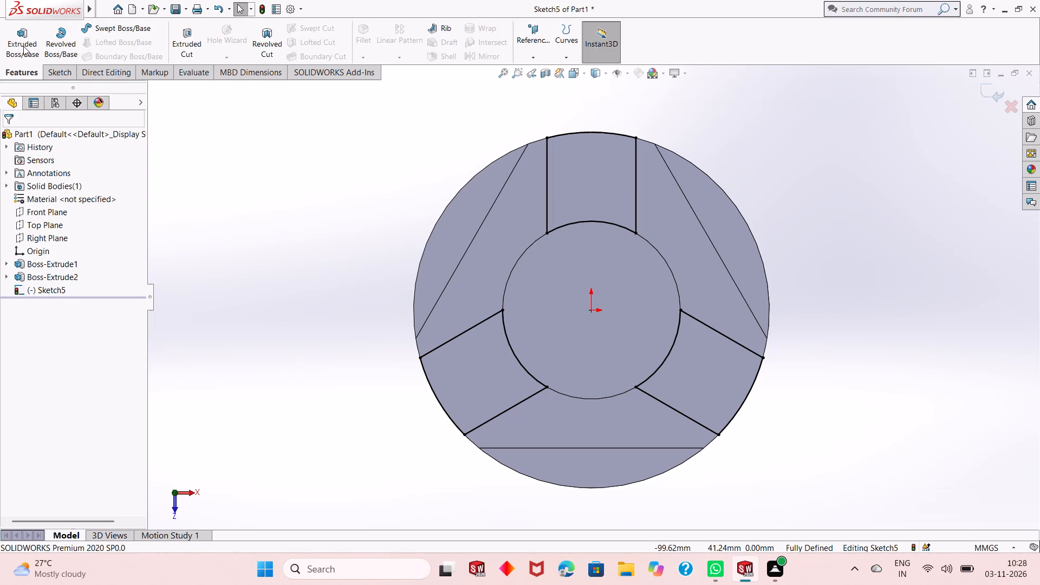
click(23, 46)
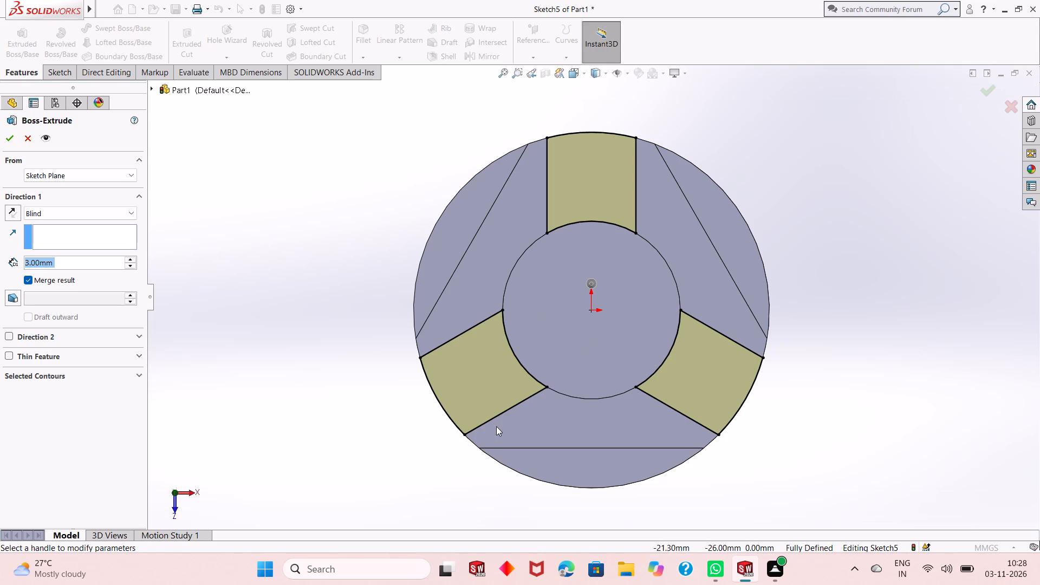
middle_drag(496, 428, 506, 398)
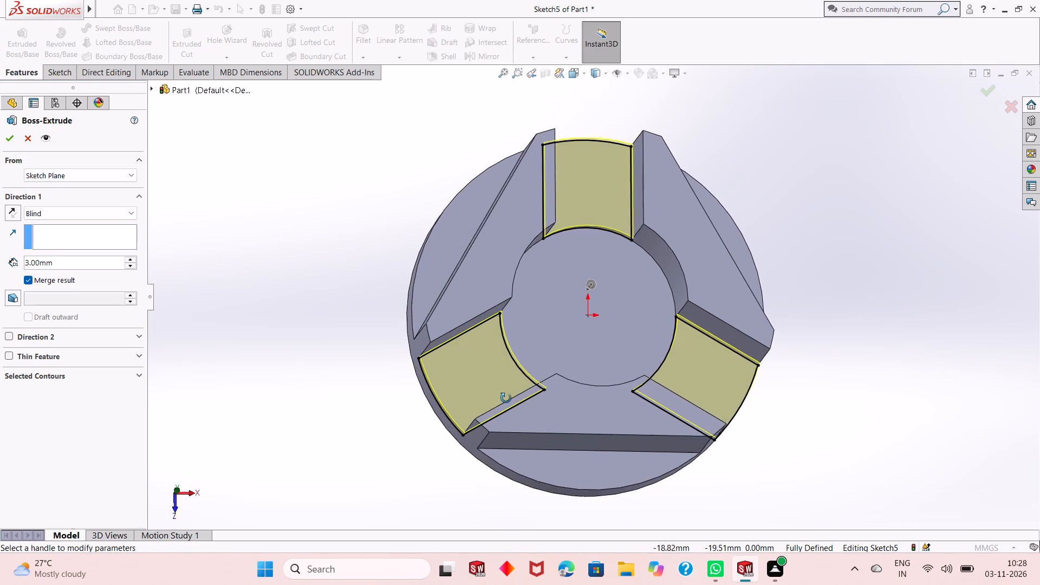
middle_drag(506, 398, 509, 315)
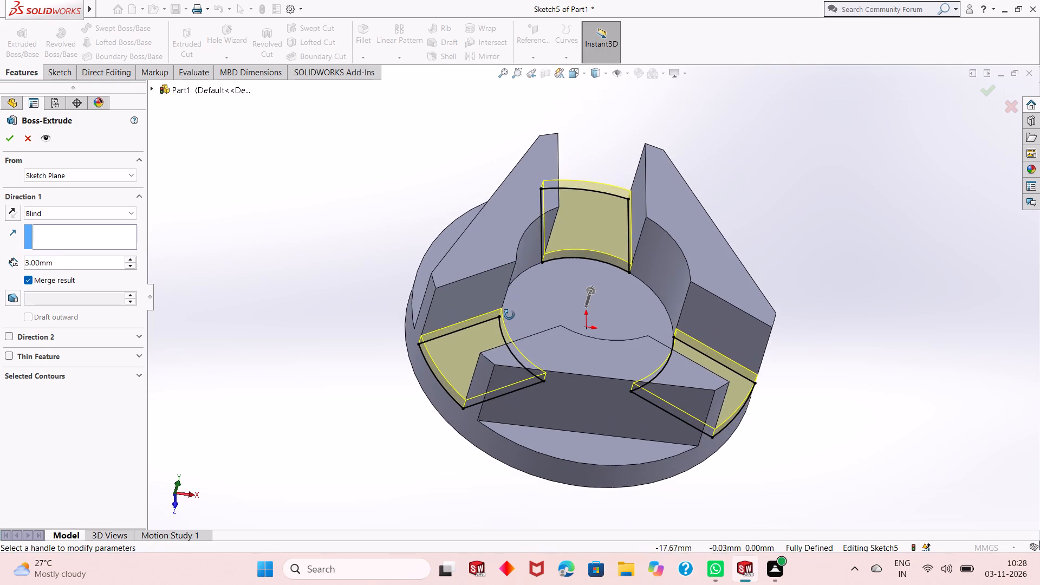
middle_drag(509, 315, 509, 314)
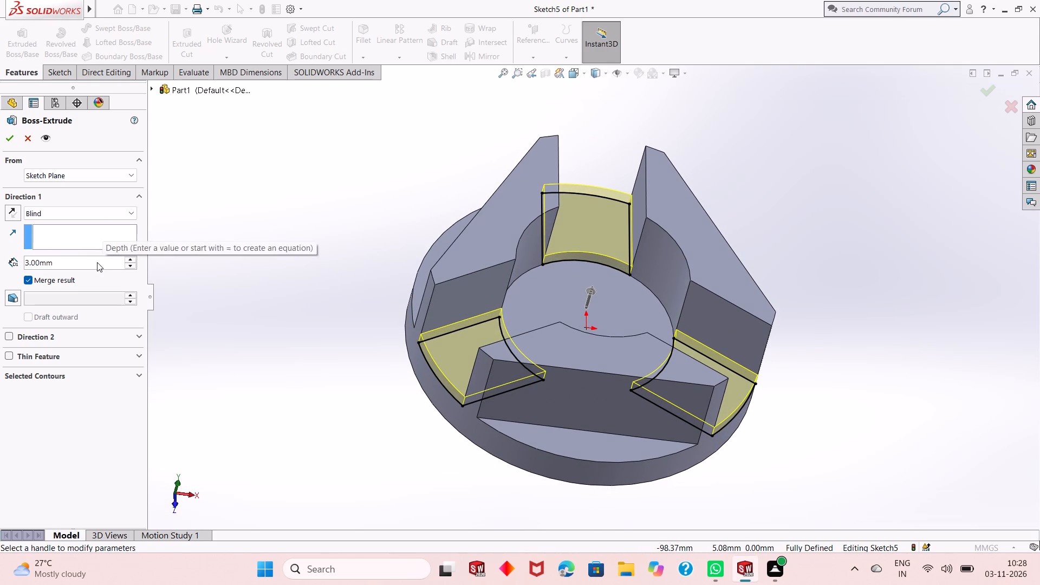
click(10, 138)
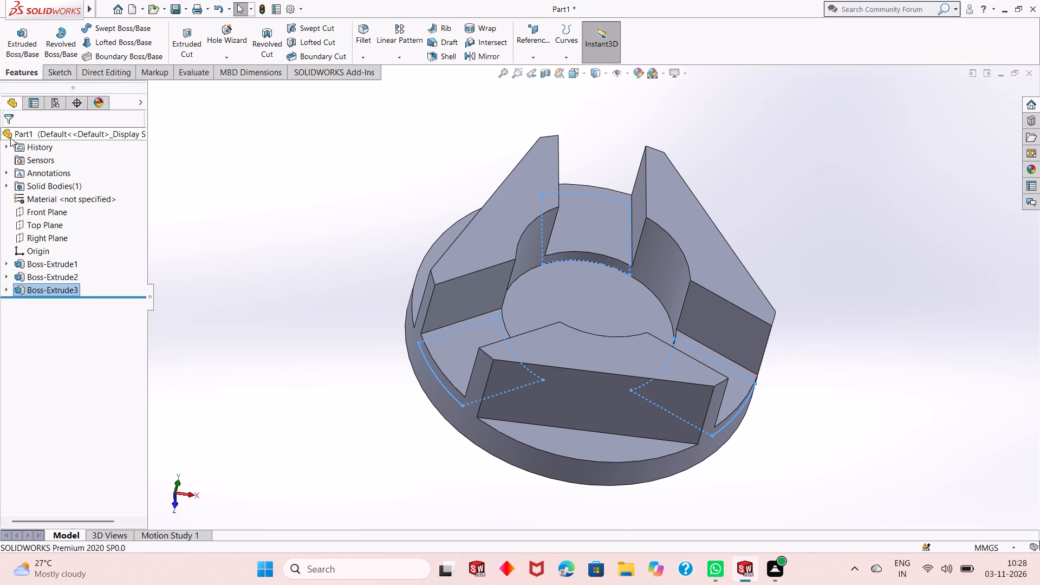
click(264, 329)
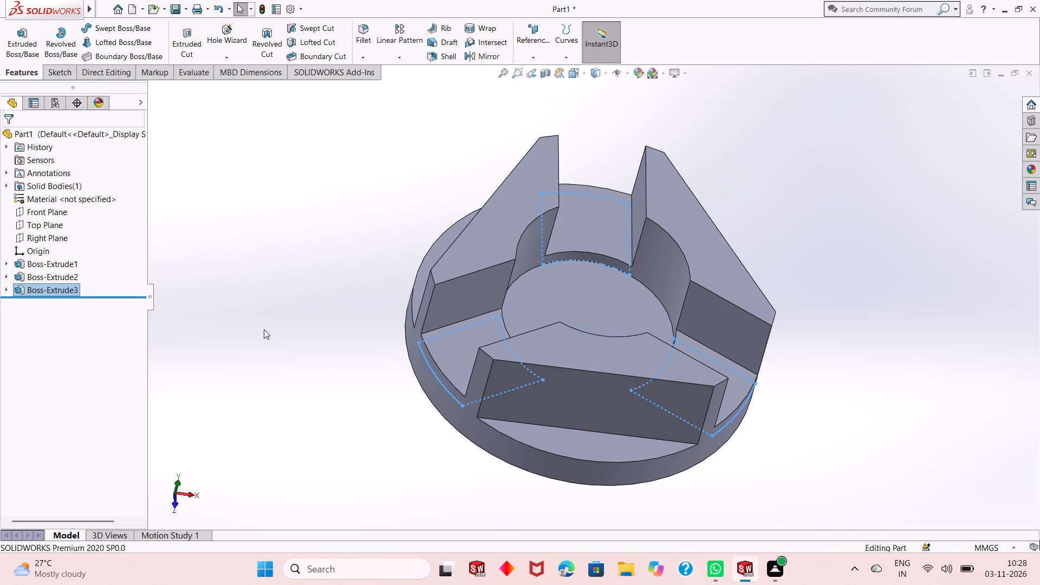
Start a new sketch on the circular face at the disc's centre, viewed normal to the sketch plane.
middle_drag(350, 373, 406, 314)
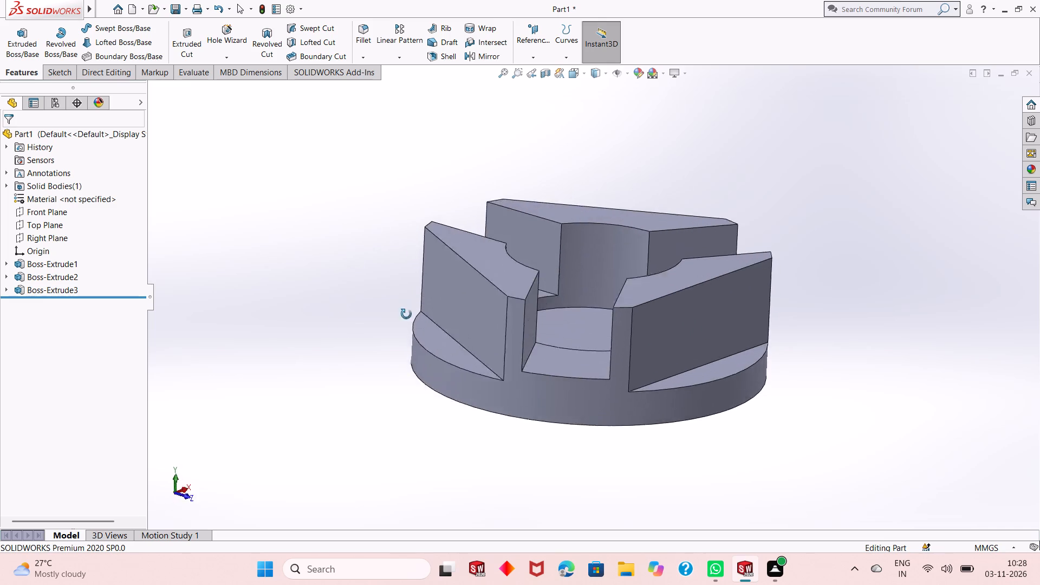
middle_drag(406, 314, 375, 397)
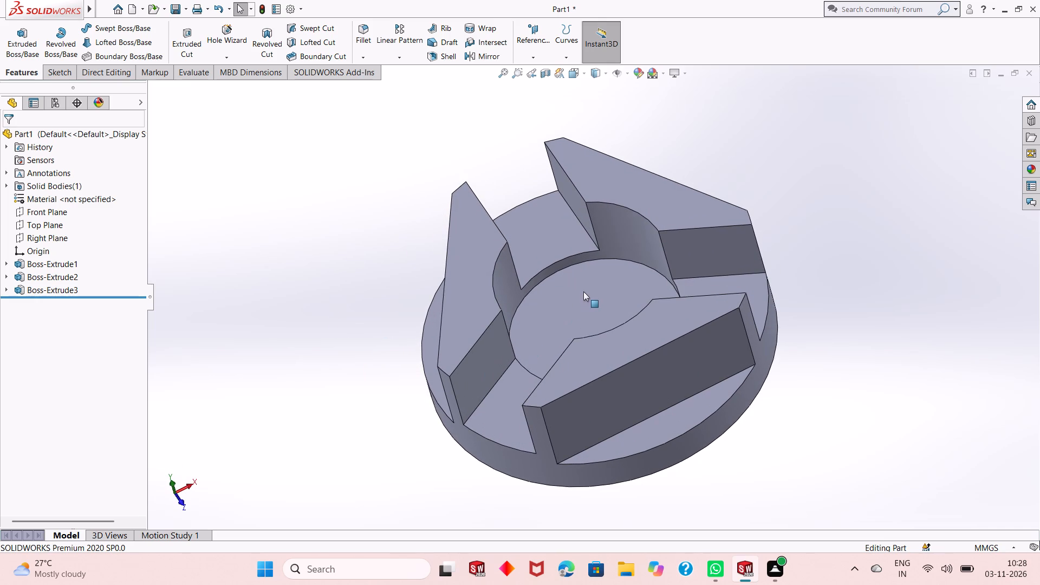
click(583, 291)
click(633, 261)
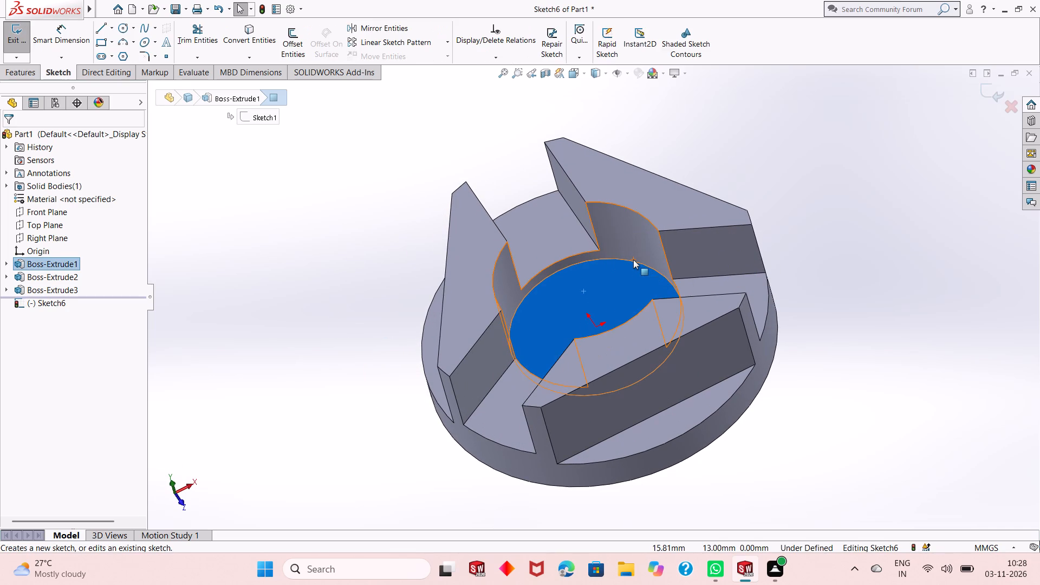
key(ctrl+8)
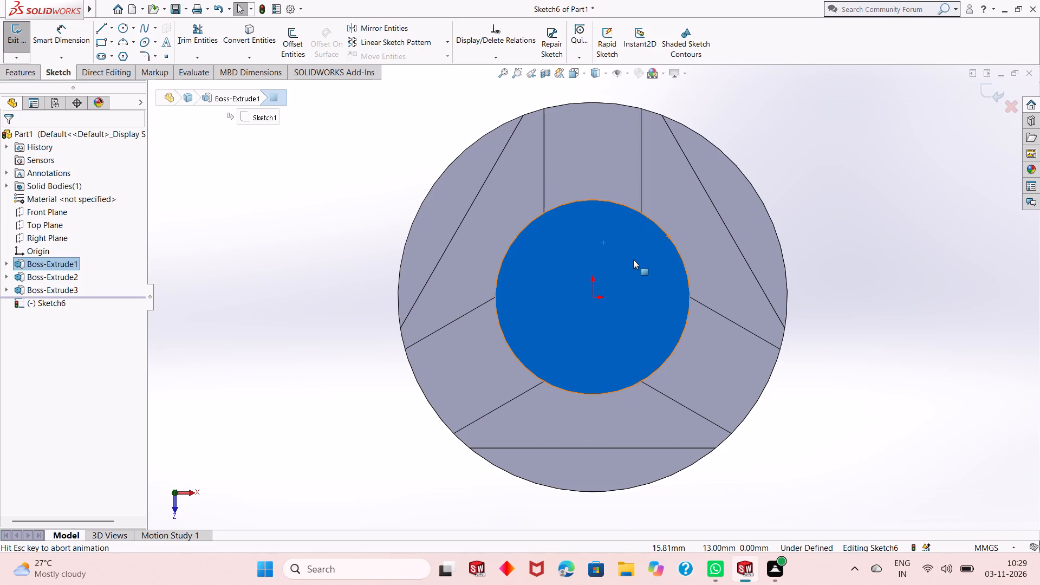
click(799, 153)
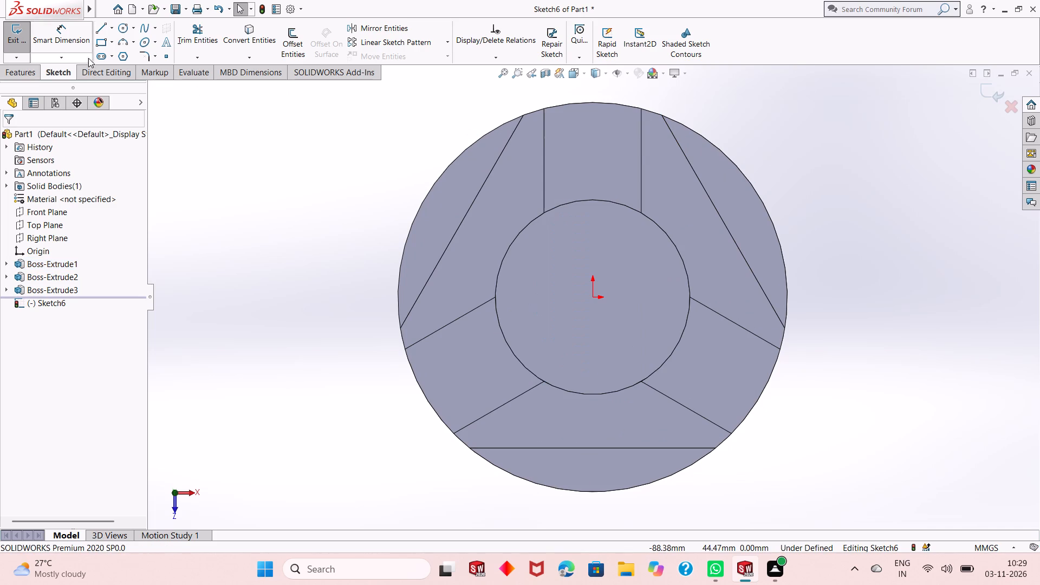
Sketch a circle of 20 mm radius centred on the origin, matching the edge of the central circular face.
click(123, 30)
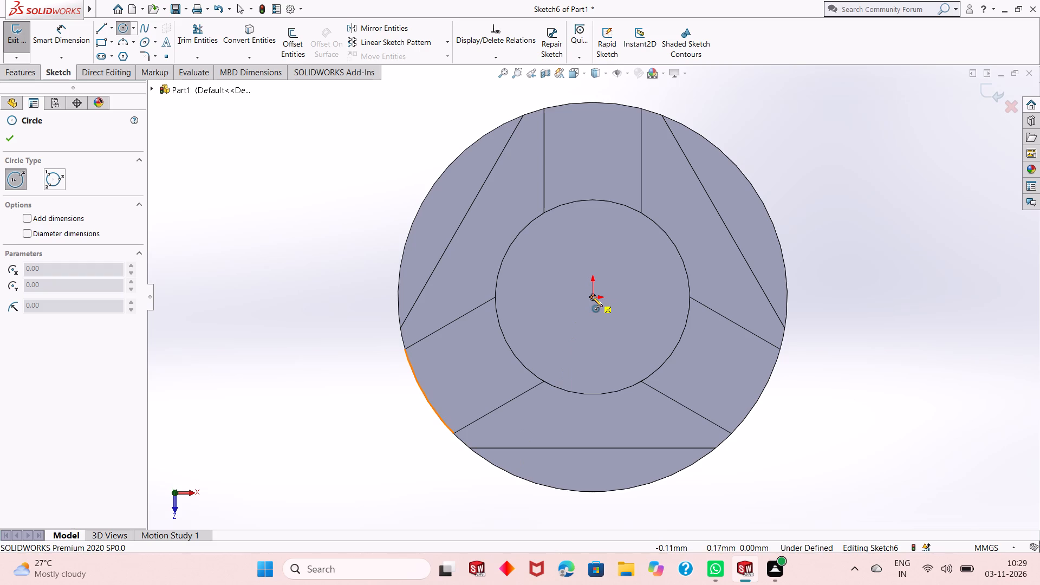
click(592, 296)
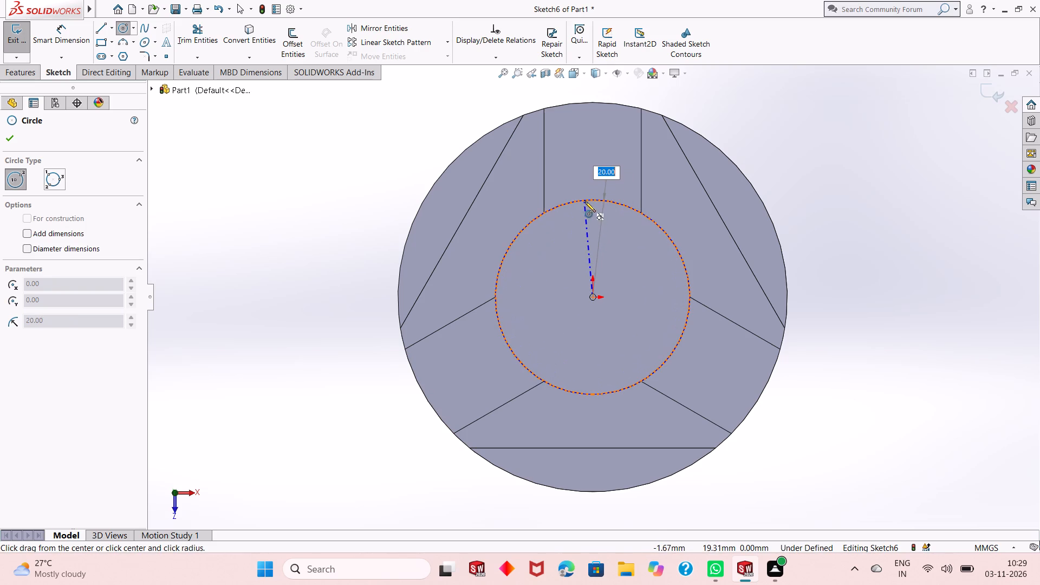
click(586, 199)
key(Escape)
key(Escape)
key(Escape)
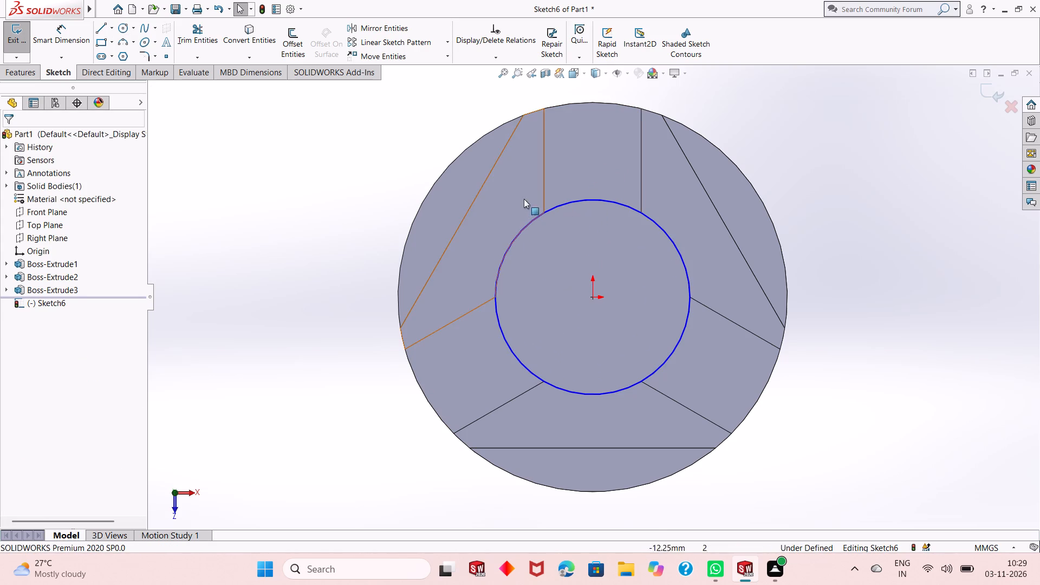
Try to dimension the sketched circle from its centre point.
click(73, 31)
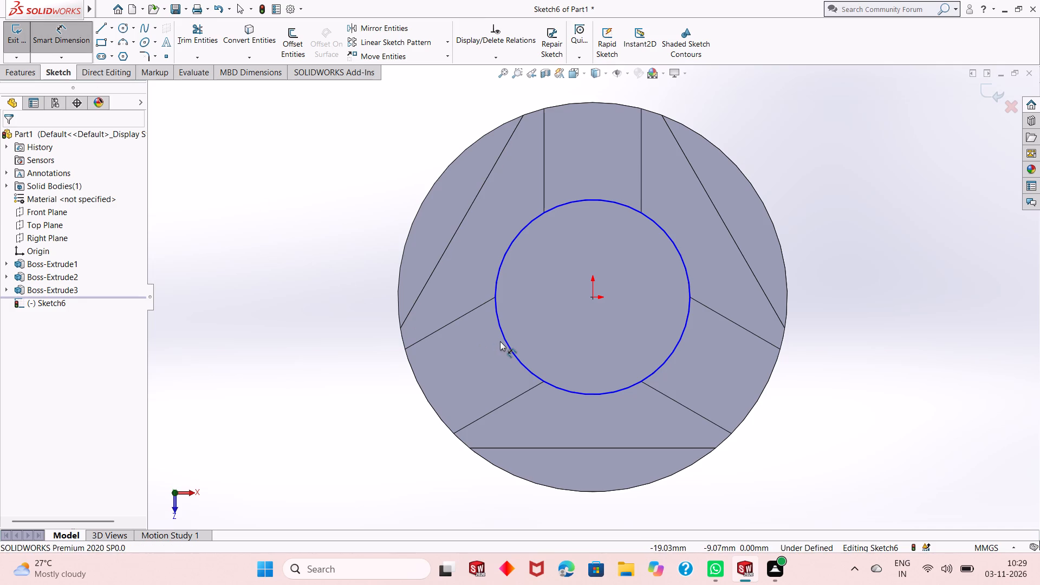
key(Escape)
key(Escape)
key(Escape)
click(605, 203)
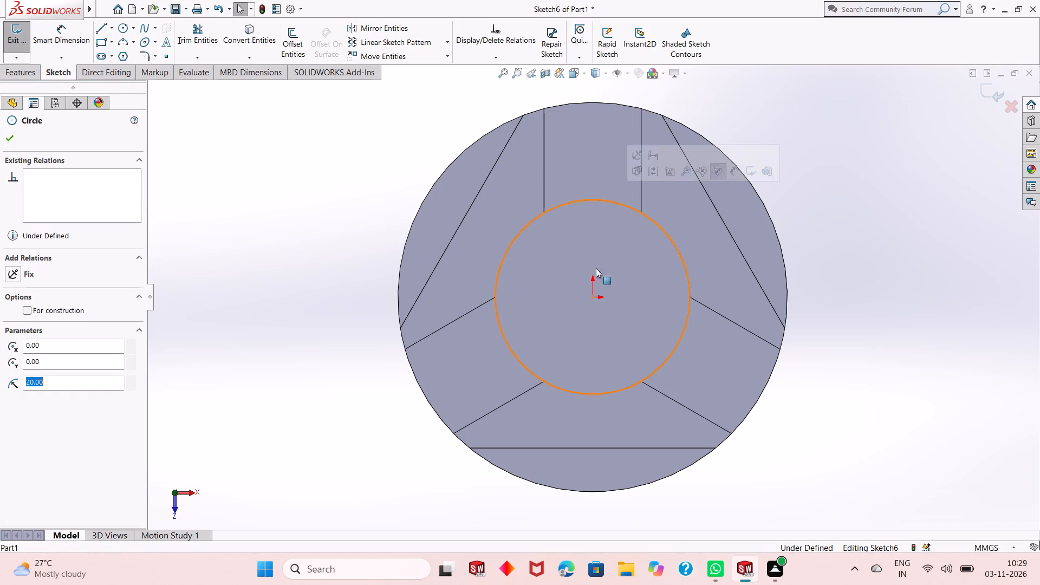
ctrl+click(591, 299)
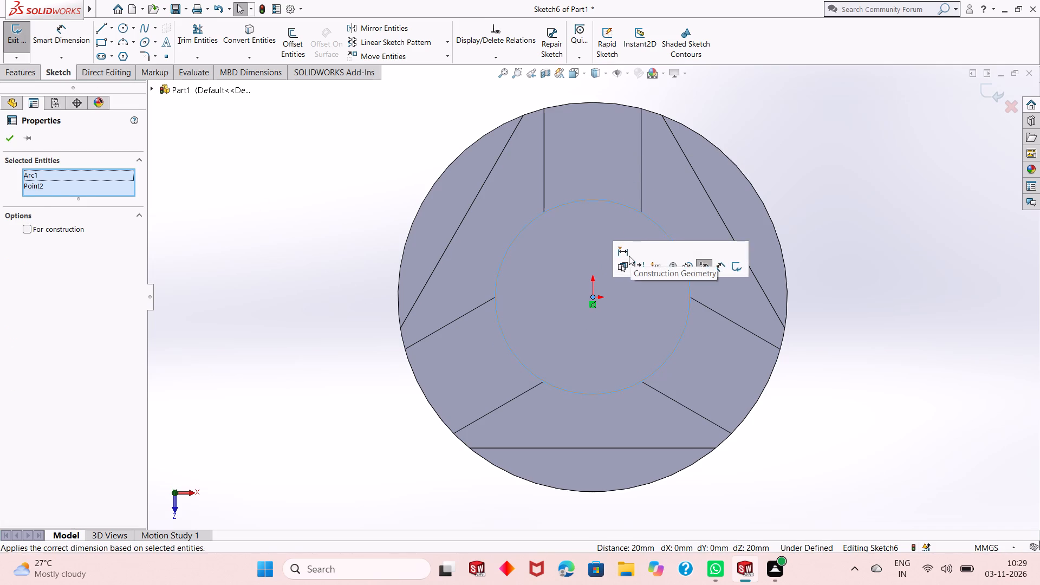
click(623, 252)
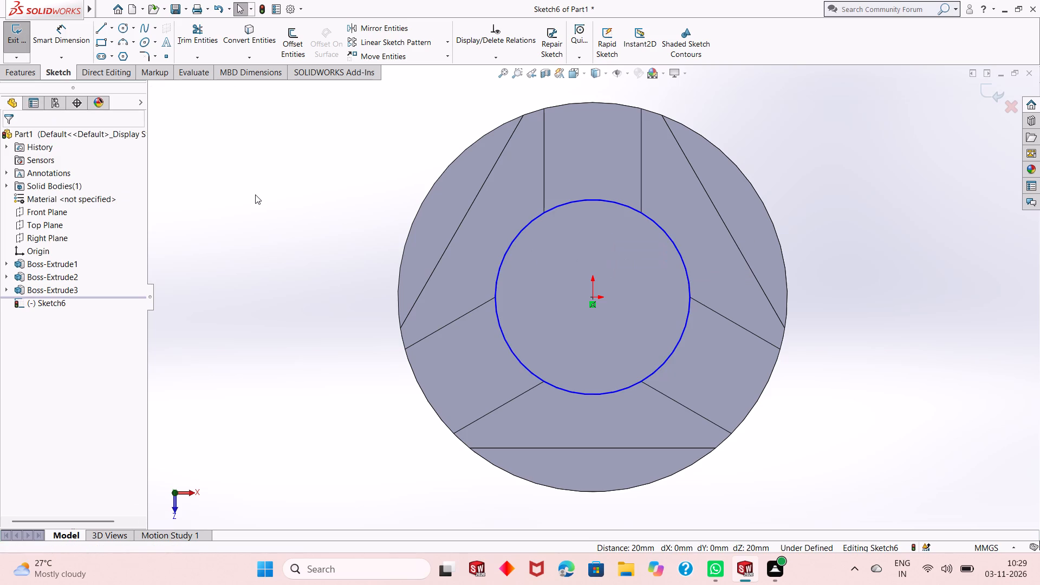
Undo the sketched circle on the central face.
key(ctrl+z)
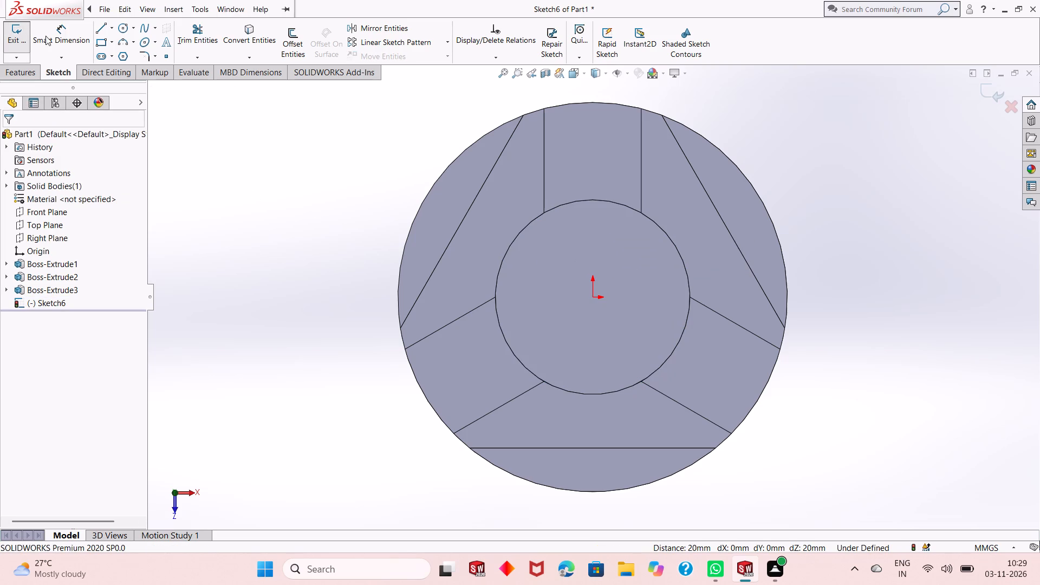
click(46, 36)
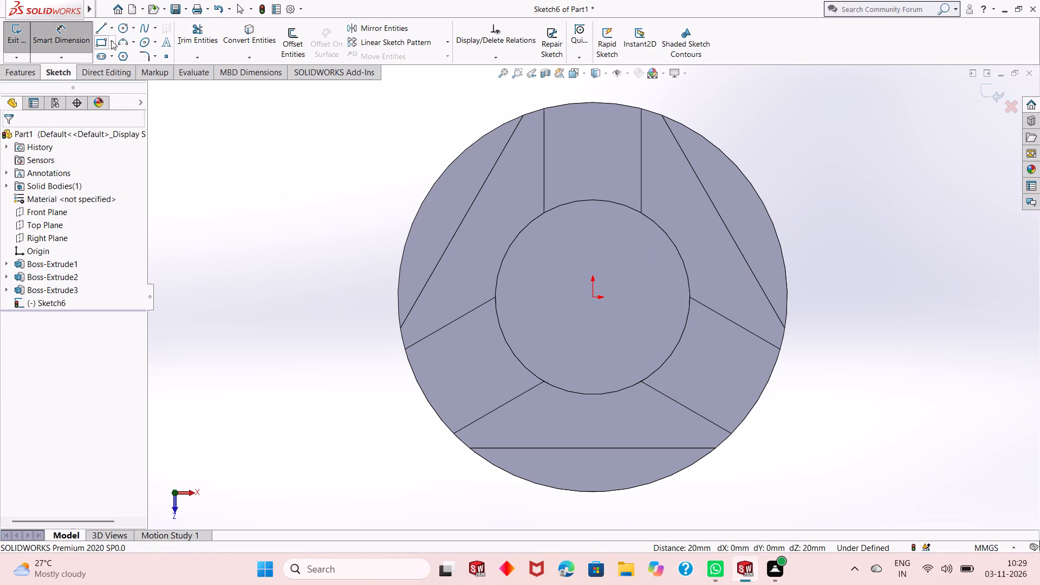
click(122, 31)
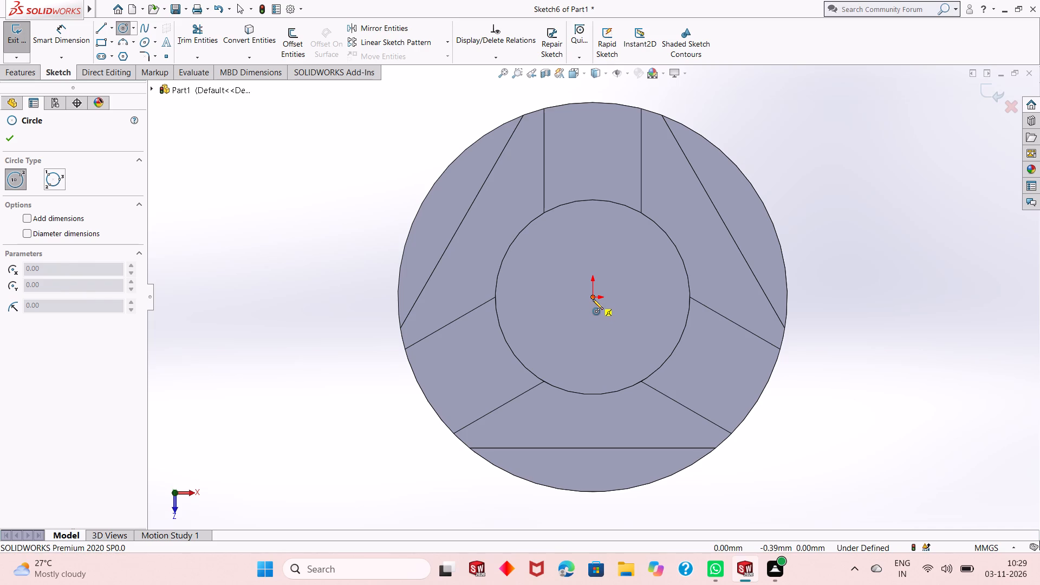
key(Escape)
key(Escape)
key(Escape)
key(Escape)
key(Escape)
Convert the circular edge of the central face into a sketch entity.
click(244, 30)
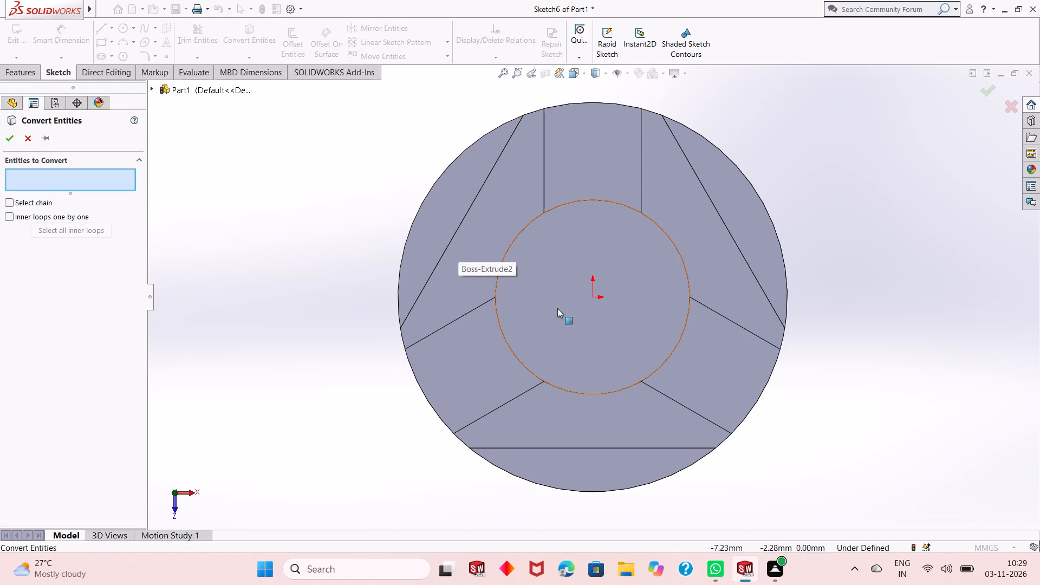
click(525, 227)
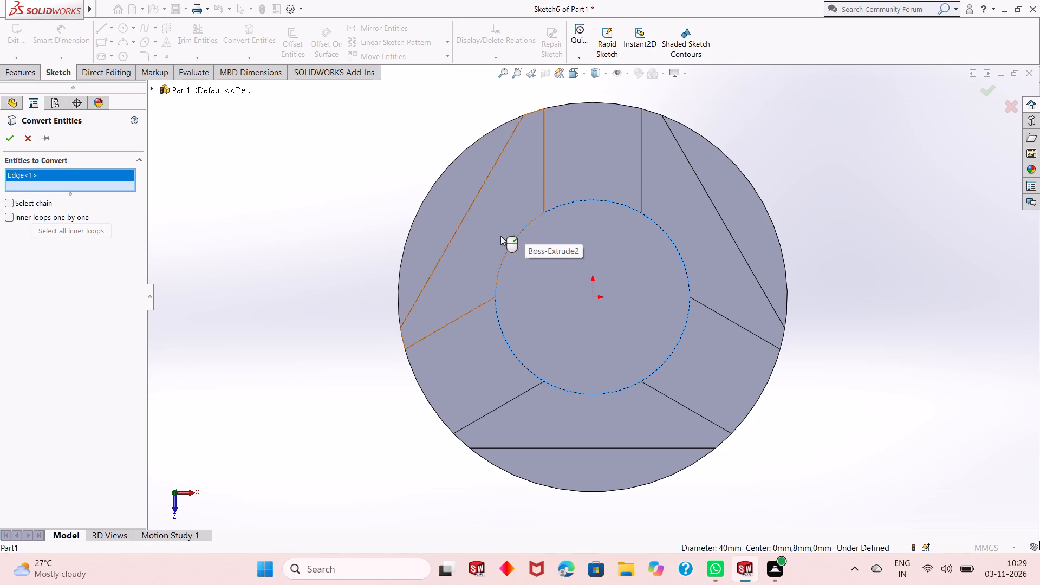
click(12, 140)
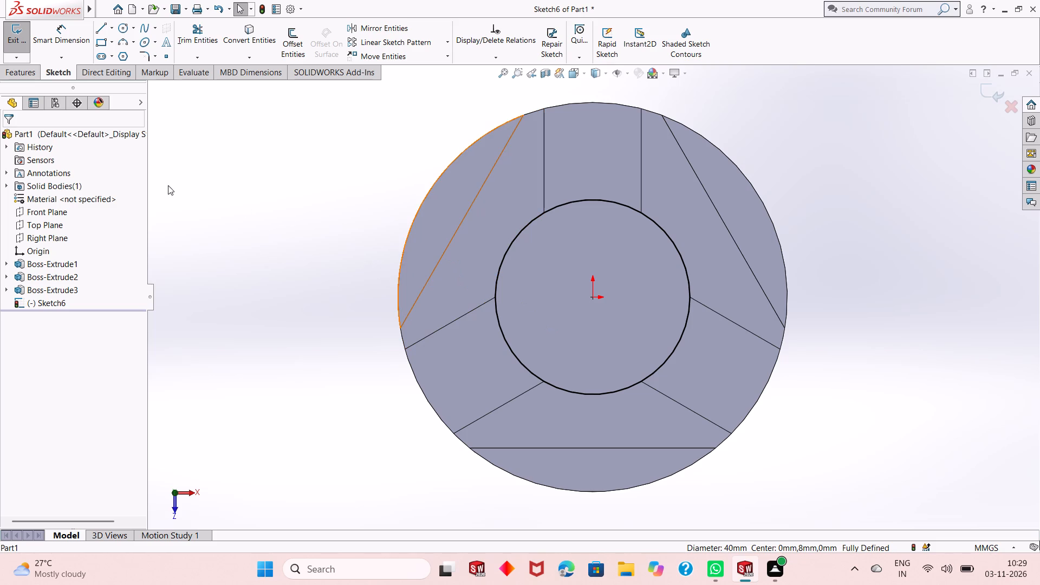
Extrude the converted central circle 2 mm as a boss merged with the disc.
click(25, 72)
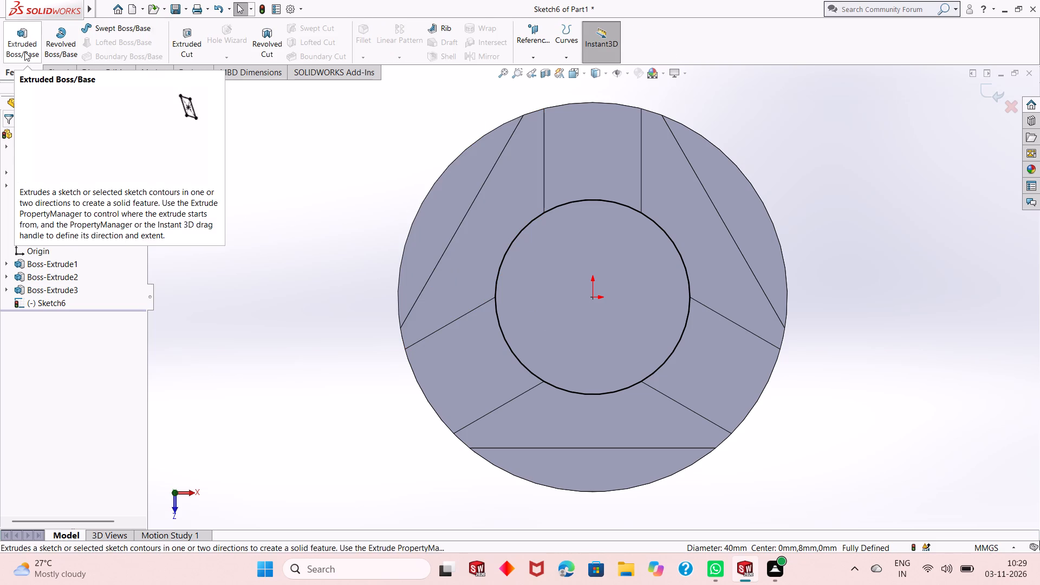
click(24, 51)
middle_drag(381, 396, 375, 300)
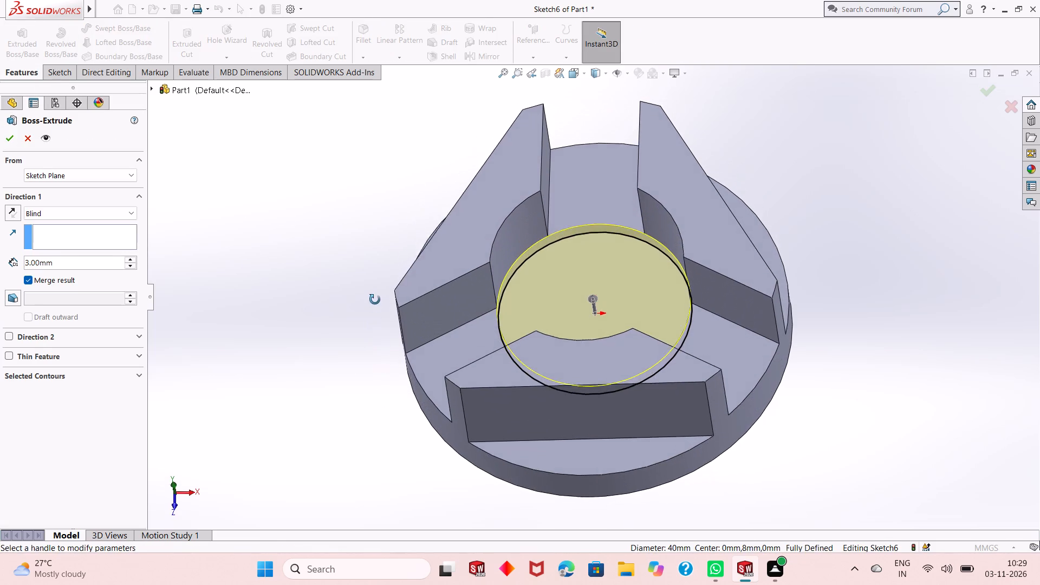
middle_drag(375, 300, 375, 272)
double_click(82, 261)
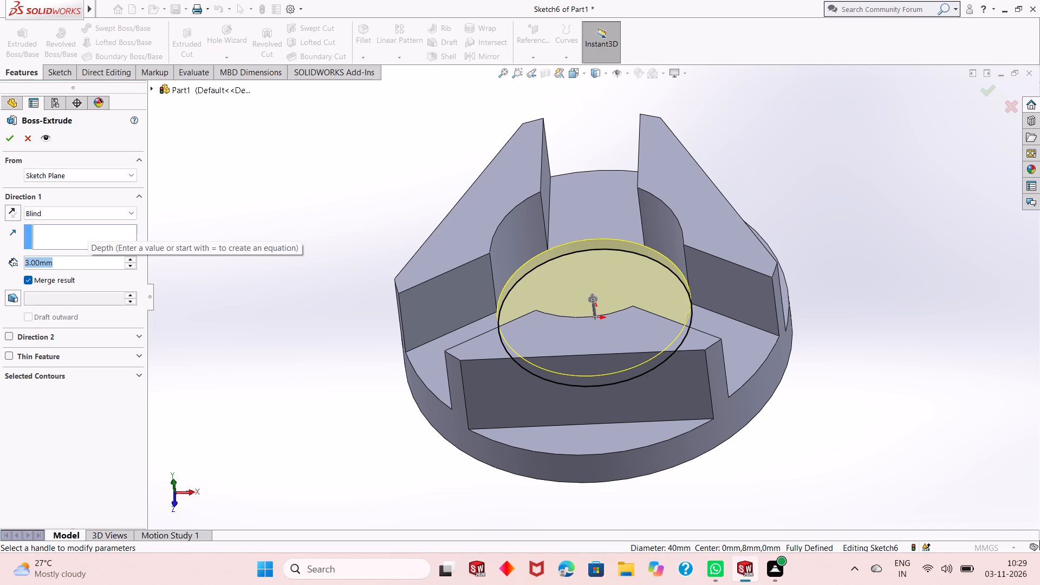
key(2)
key(Return)
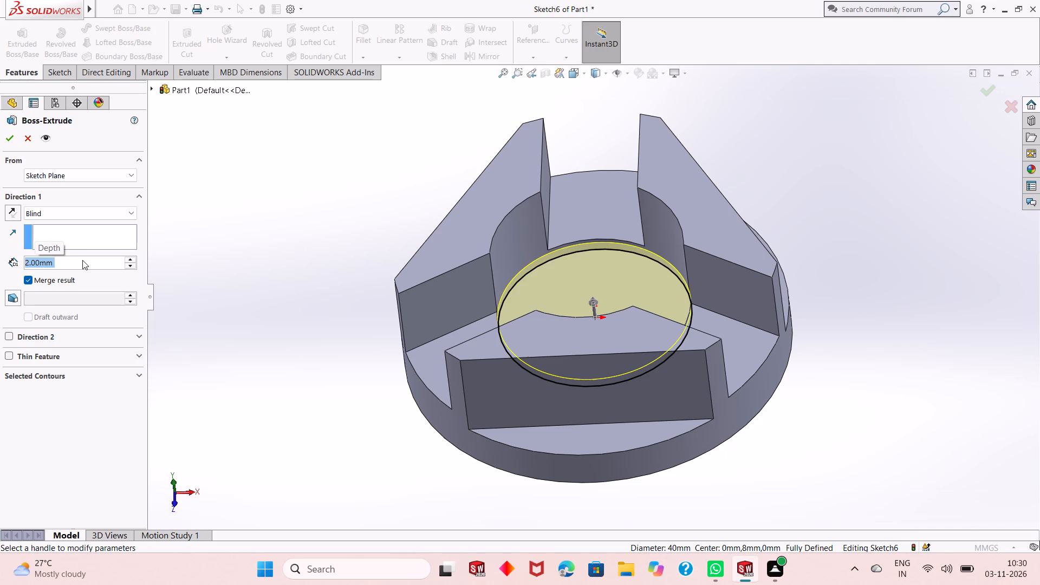
click(11, 138)
click(266, 199)
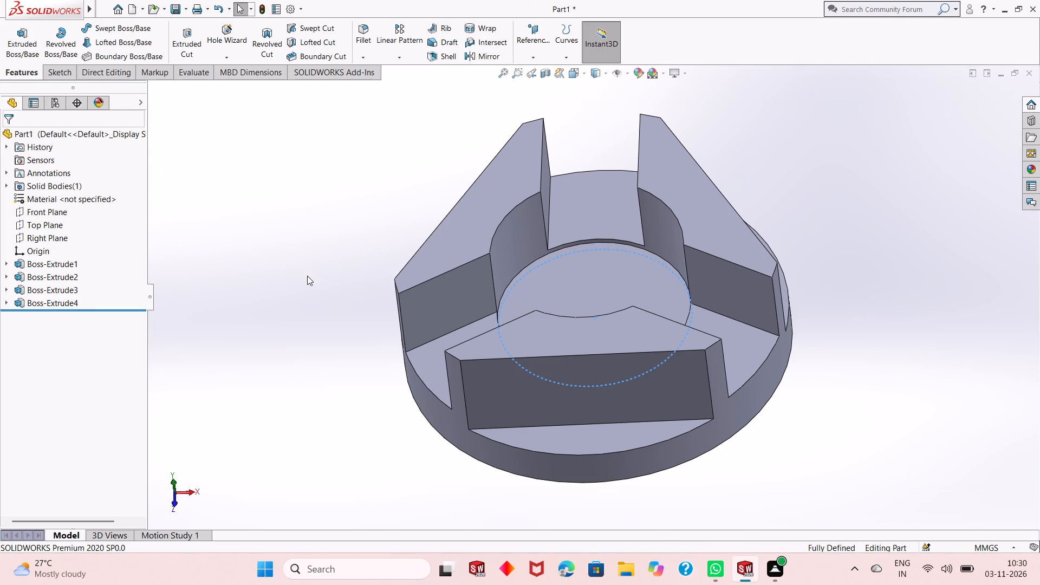
Examine the blocks, slots and raised centre from several sides, and check how the Right Plane runs through the part.
middle_drag(307, 276, 330, 253)
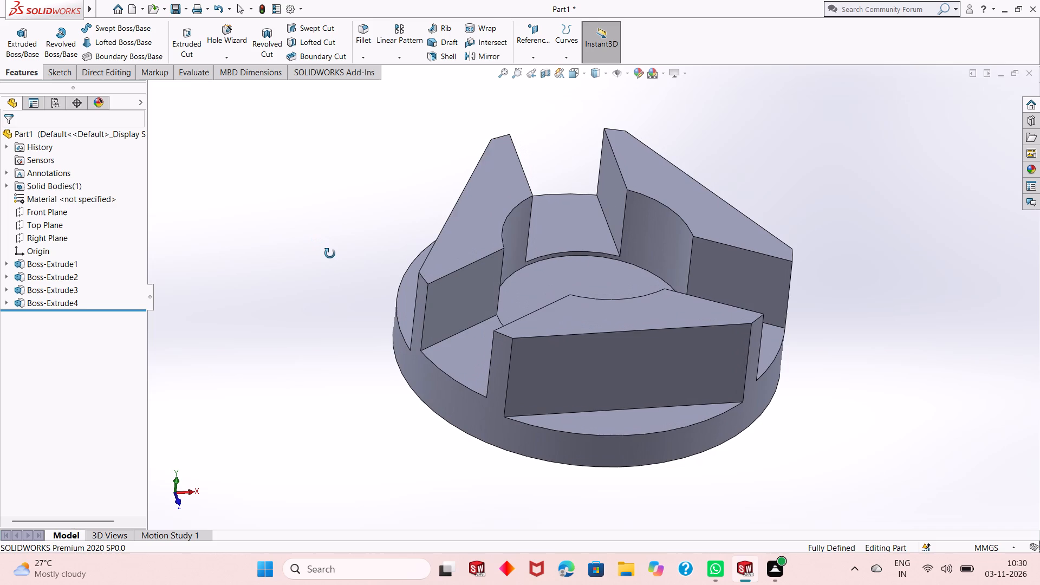
middle_drag(330, 253, 341, 262)
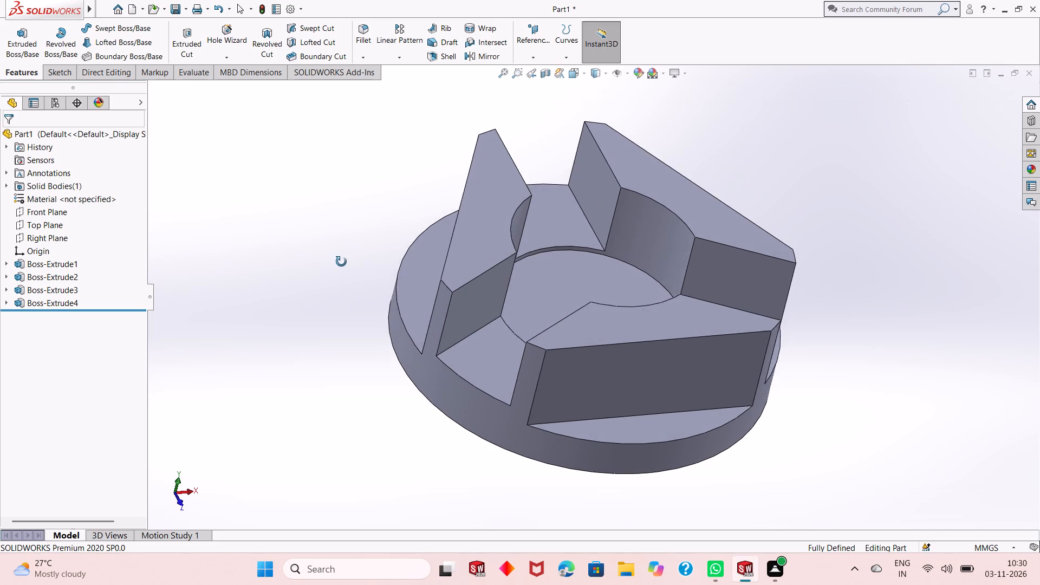
middle_drag(341, 262, 321, 281)
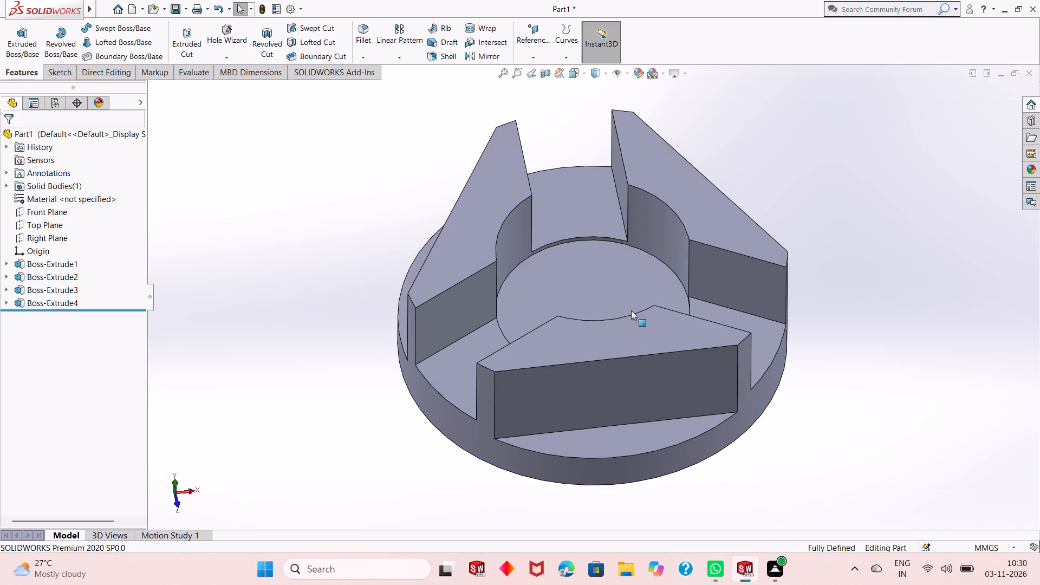
scroll(630, 310, down, 2)
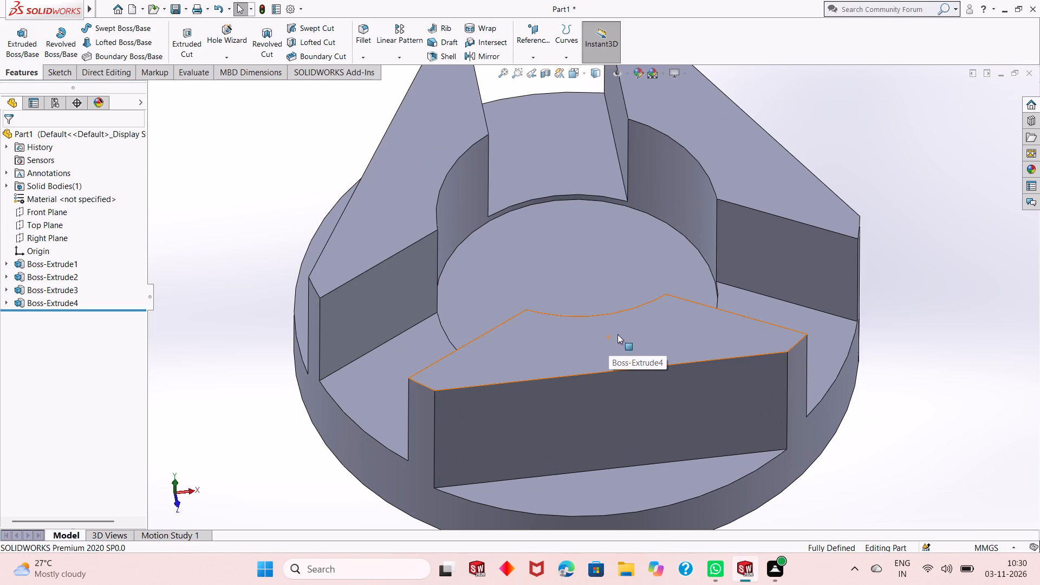
scroll(577, 346, up, 1)
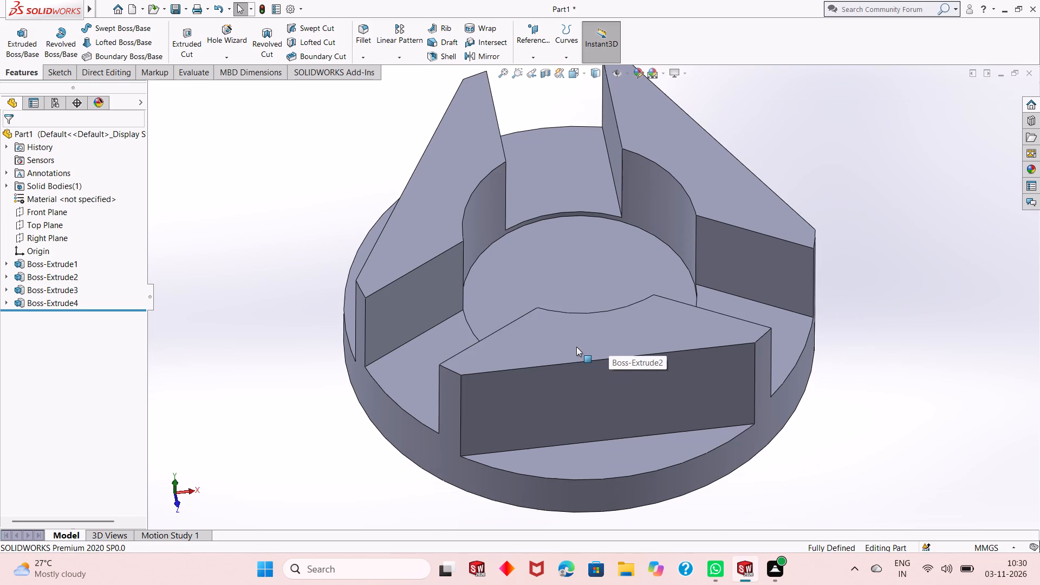
scroll(576, 347, up, 1)
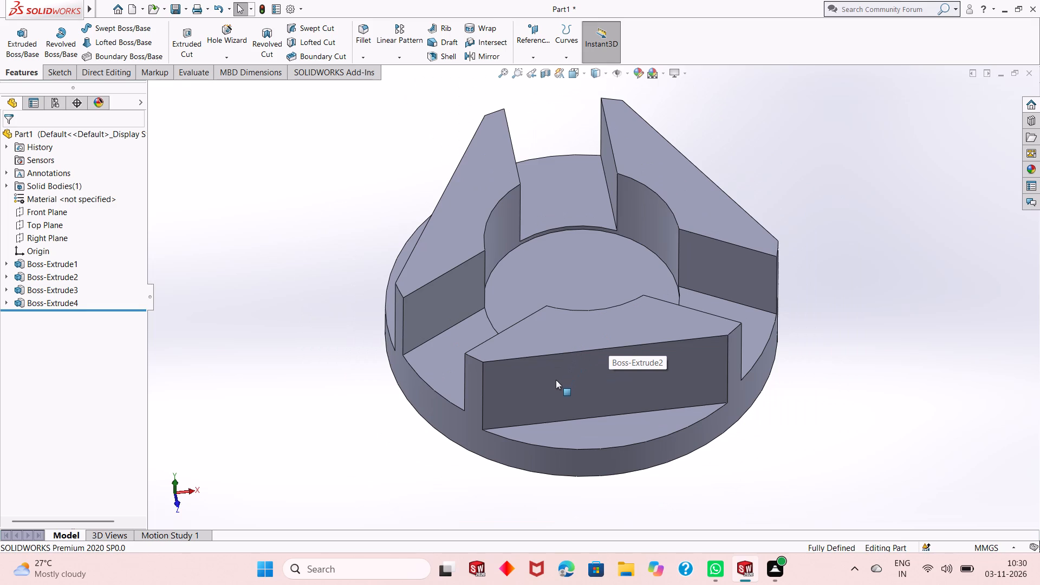
middle_drag(556, 380, 564, 333)
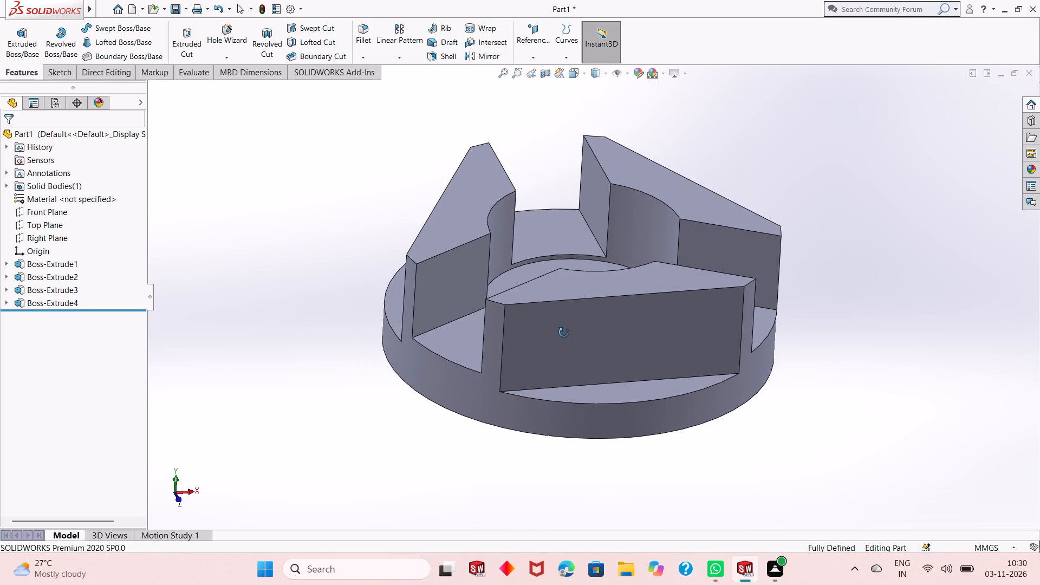
middle_drag(564, 333, 574, 289)
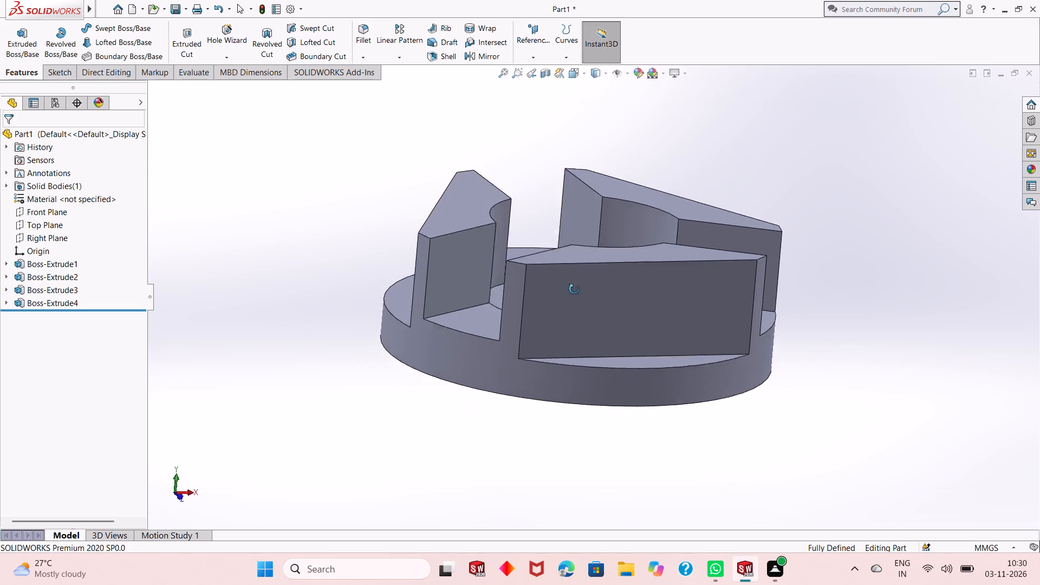
middle_drag(574, 289, 625, 285)
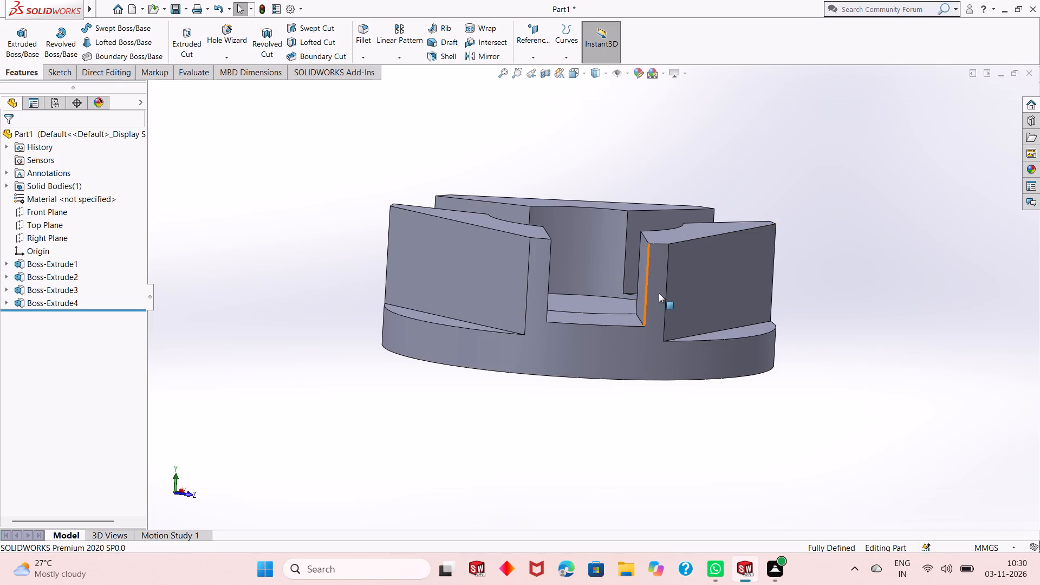
click(651, 287)
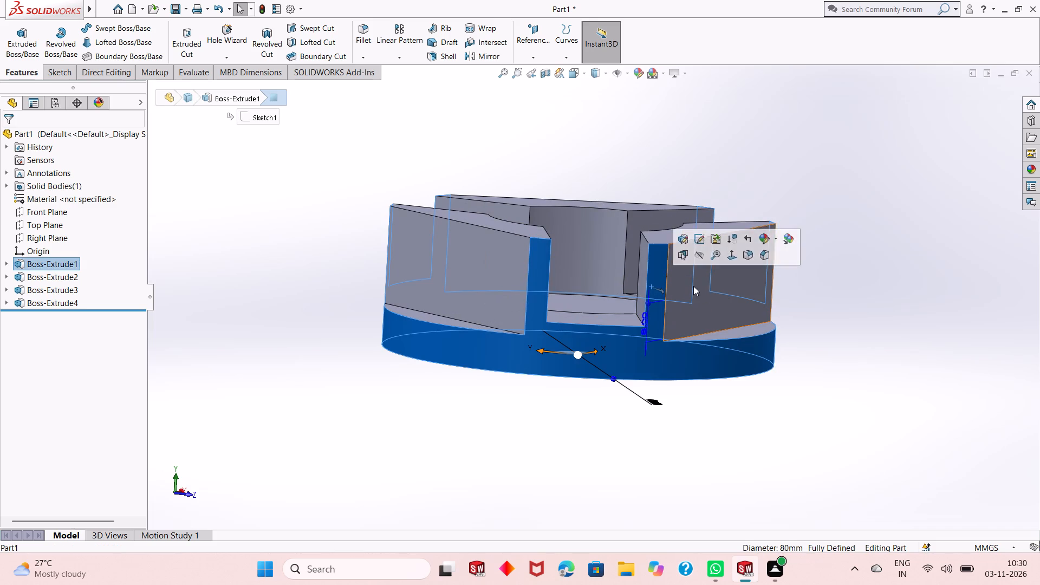
key(Escape)
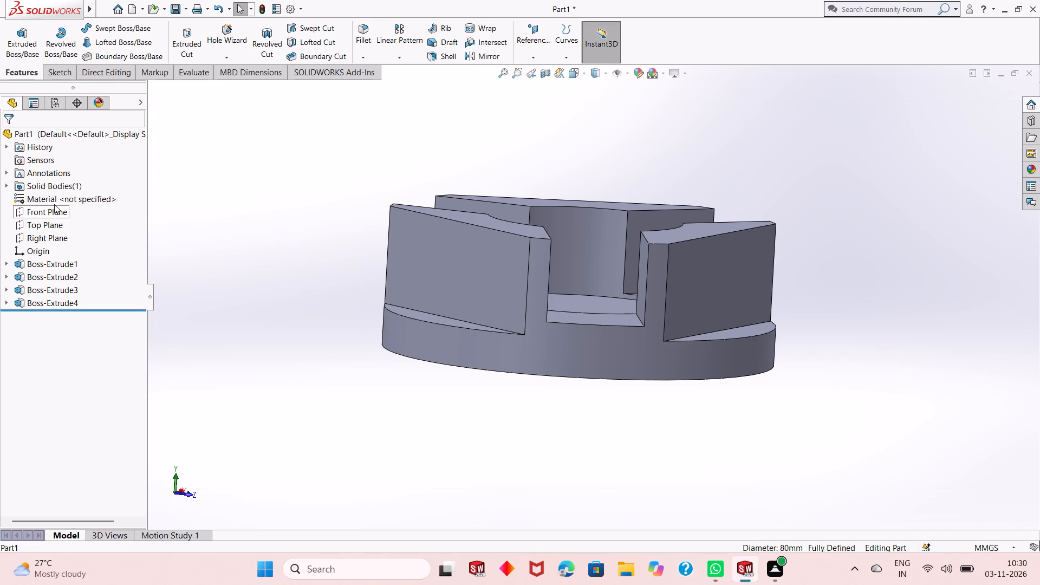
click(54, 234)
middle_drag(315, 232, 295, 380)
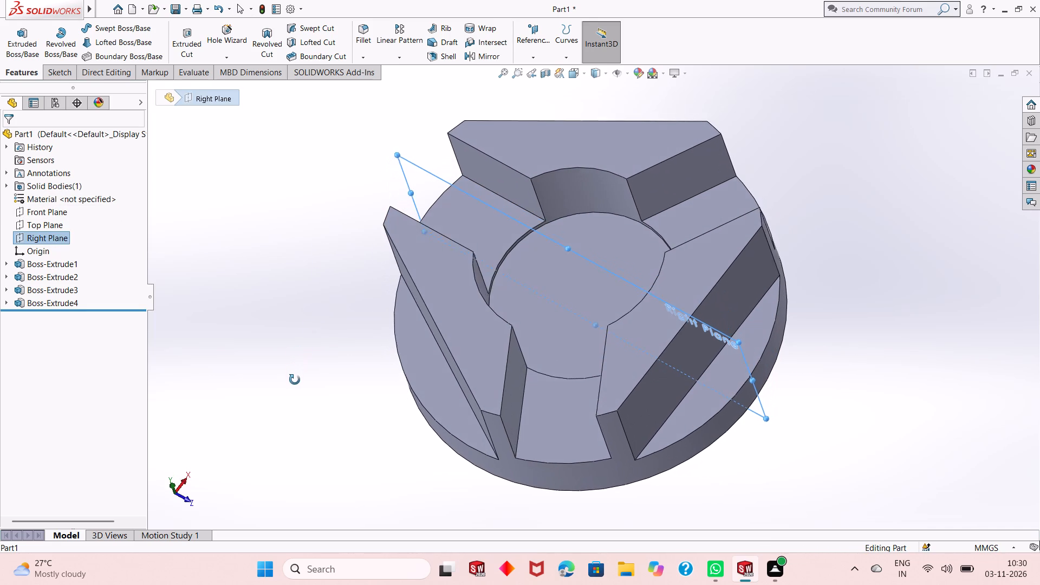
middle_drag(295, 380, 294, 383)
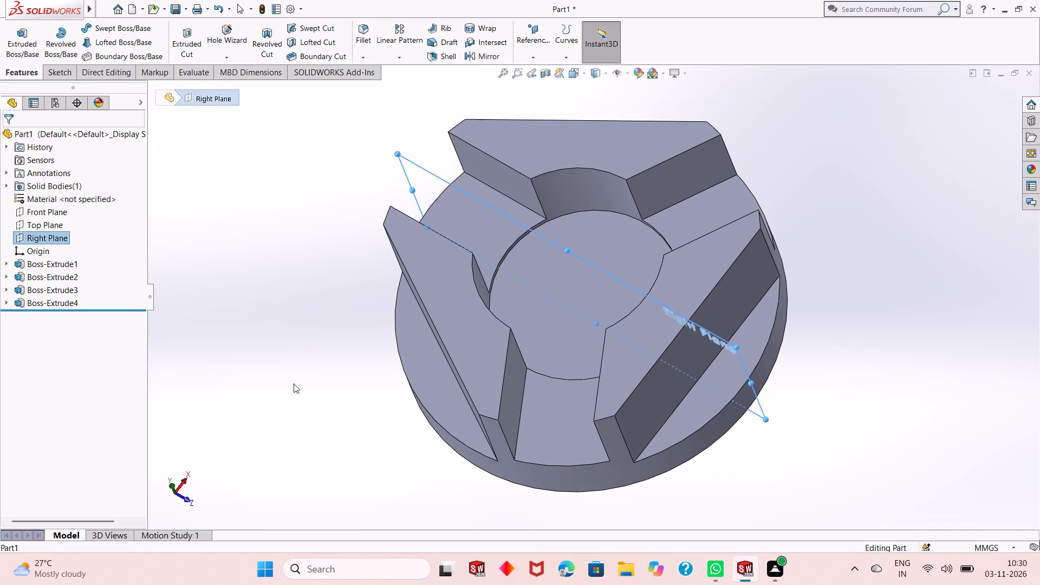
Set up a reference plane offset 50 mm from the Front Plane, with the offset direction flipped.
click(55, 213)
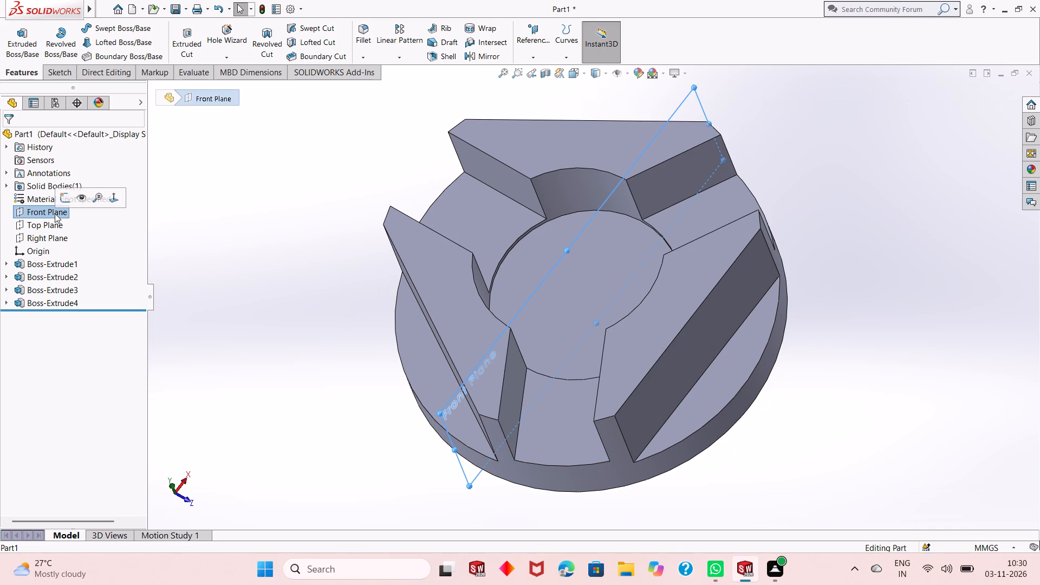
middle_drag(464, 398, 480, 250)
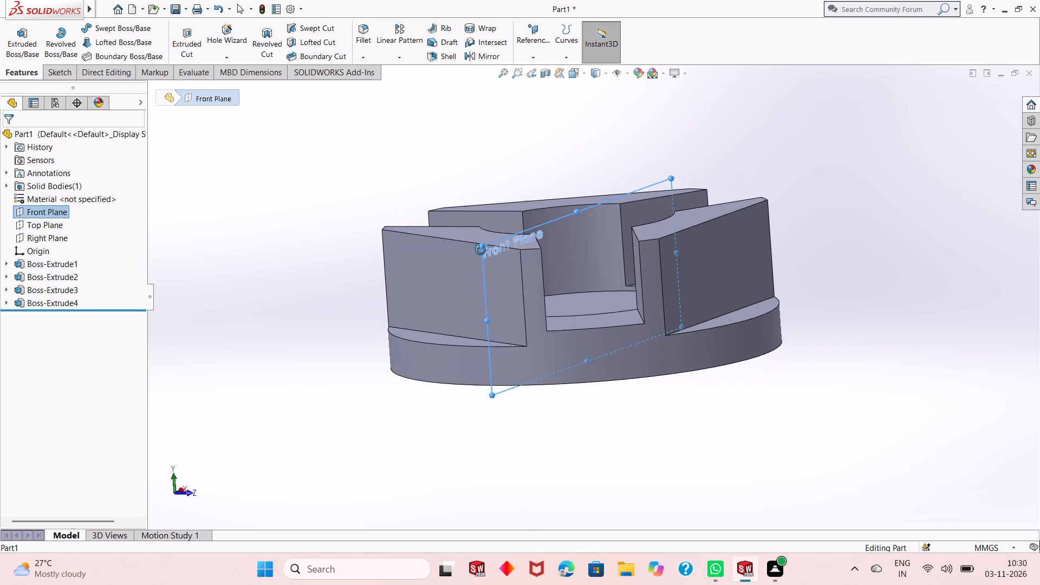
middle_drag(480, 250, 651, 330)
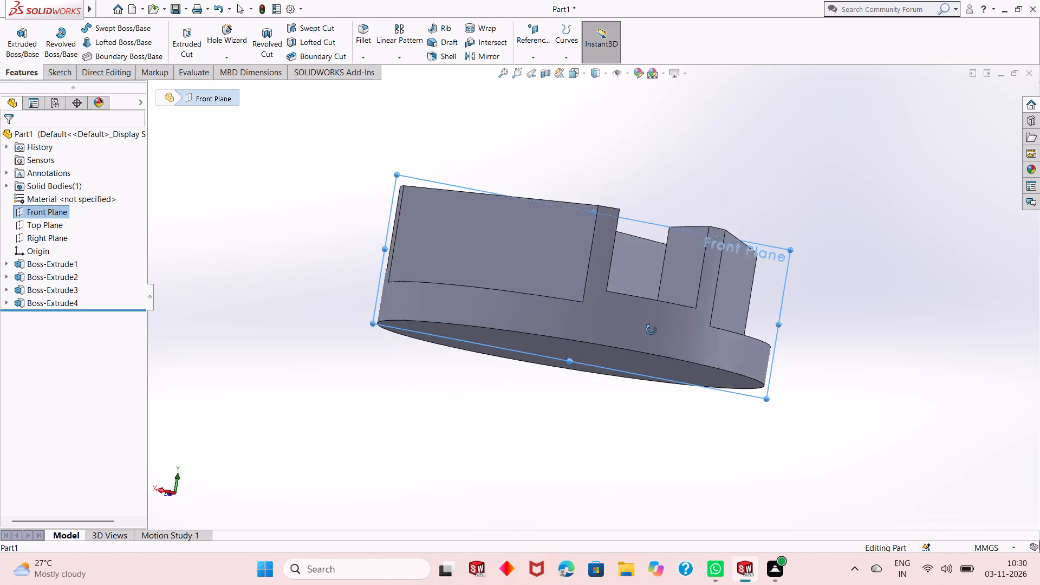
middle_drag(651, 330, 597, 441)
scroll(596, 424, up, 1)
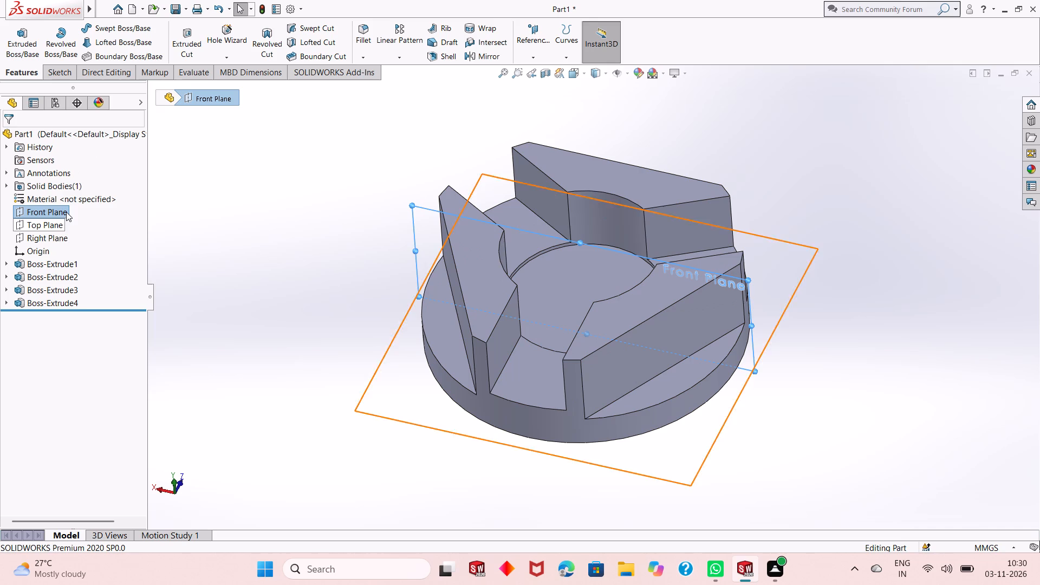
click(530, 40)
click(535, 70)
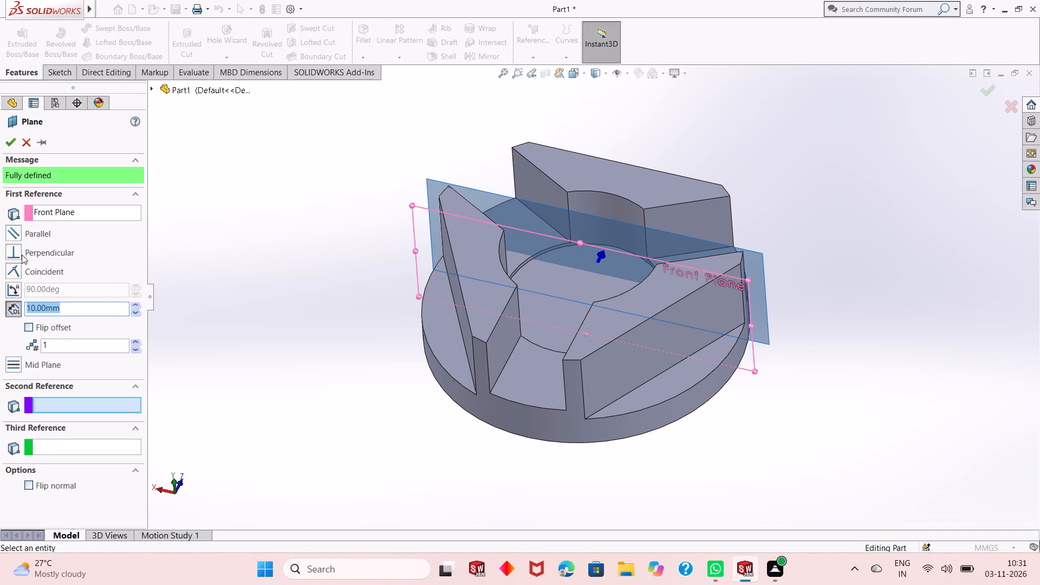
click(35, 329)
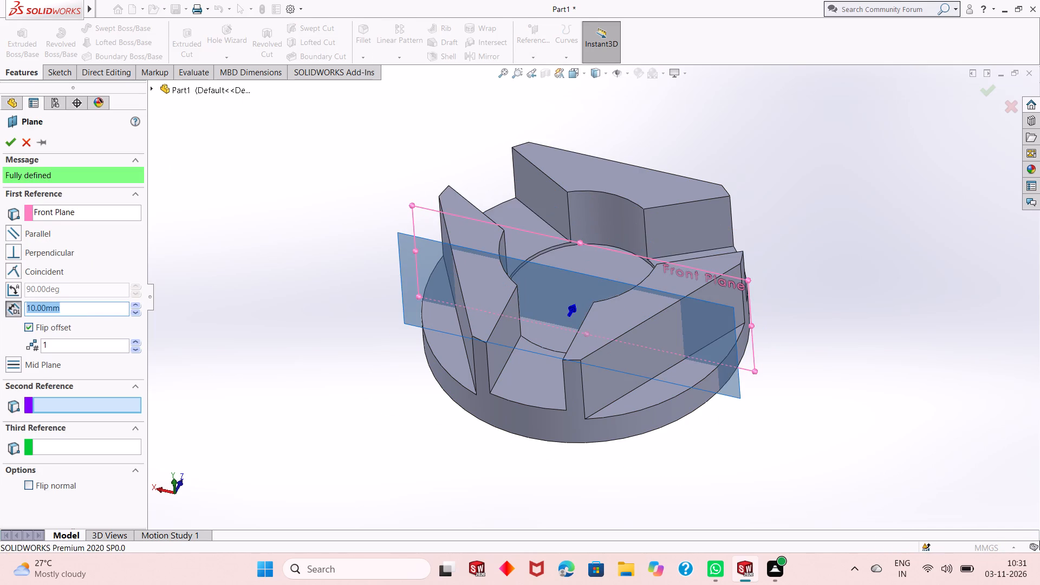
text(50)
key(Return)
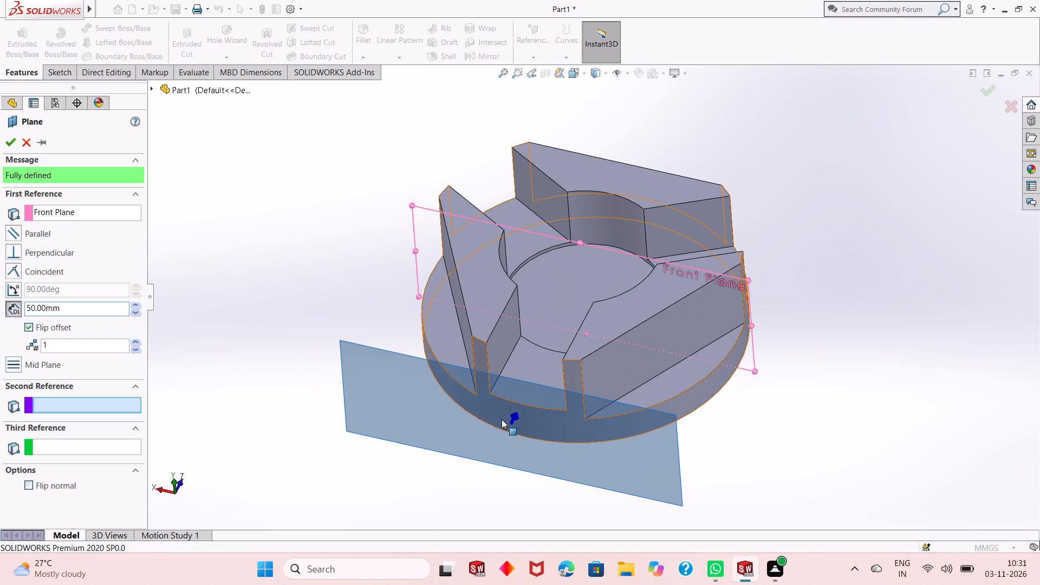
Set the reference plane's offset to 40 mm, at the disc's rim by the open slot, and create the plane.
middle_drag(502, 420, 465, 477)
double_click(62, 312)
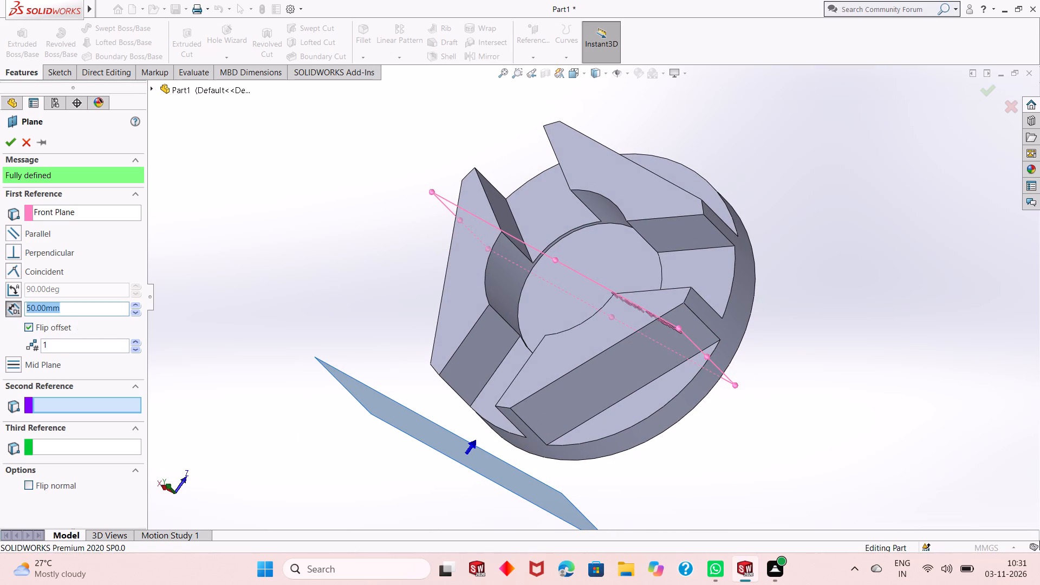
text(40)
key(Return)
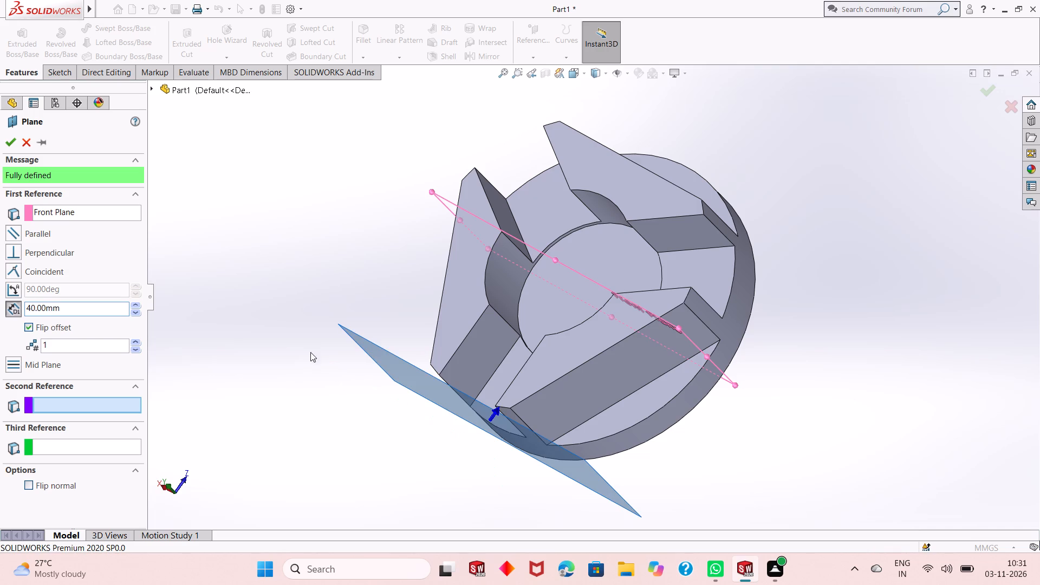
scroll(354, 365, up, 2)
middle_drag(354, 366, 377, 446)
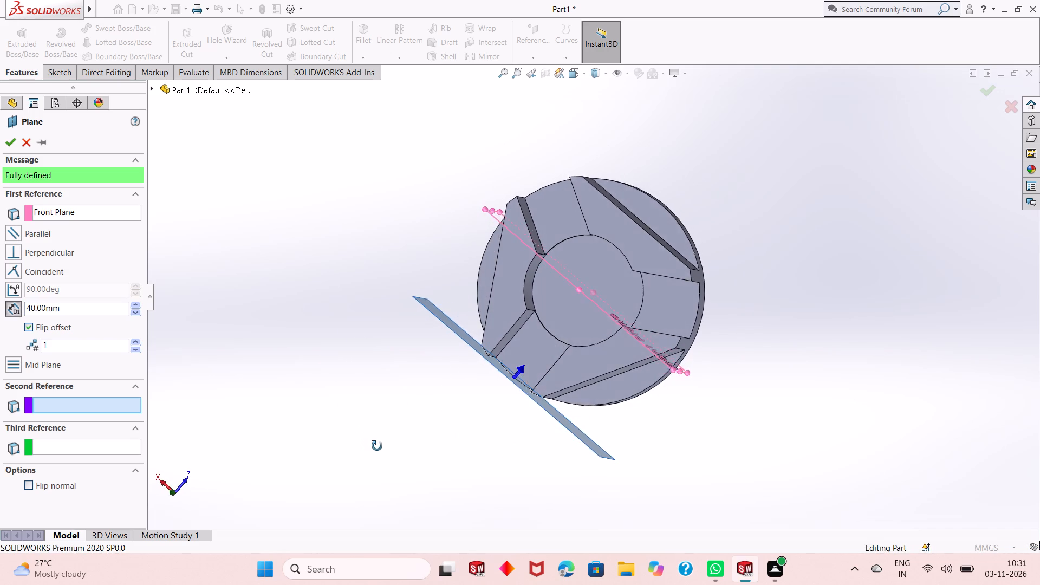
middle_drag(377, 446, 424, 243)
scroll(567, 304, down, 2)
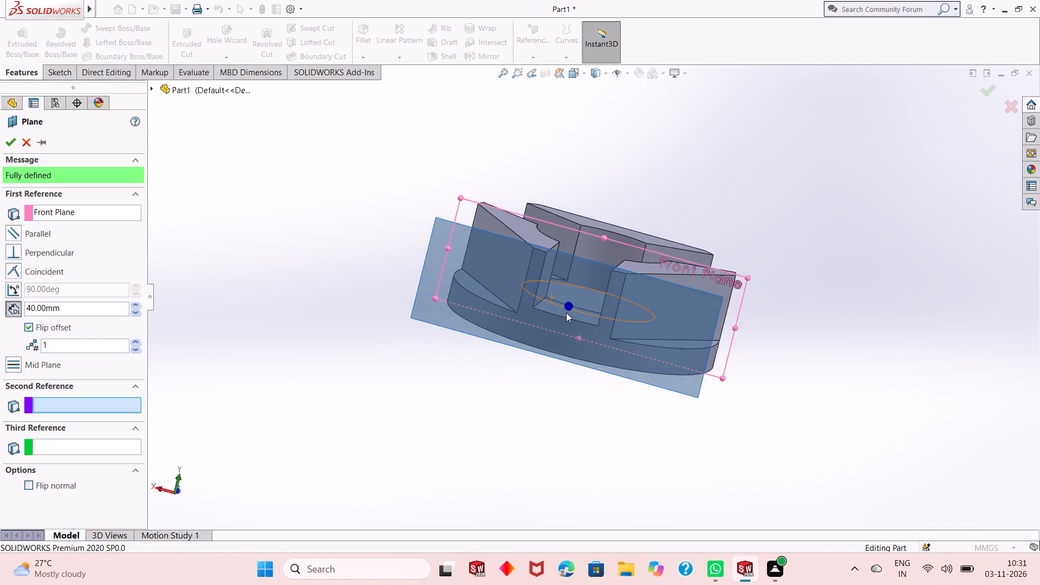
scroll(566, 313, down, 1)
middle_drag(482, 419, 520, 423)
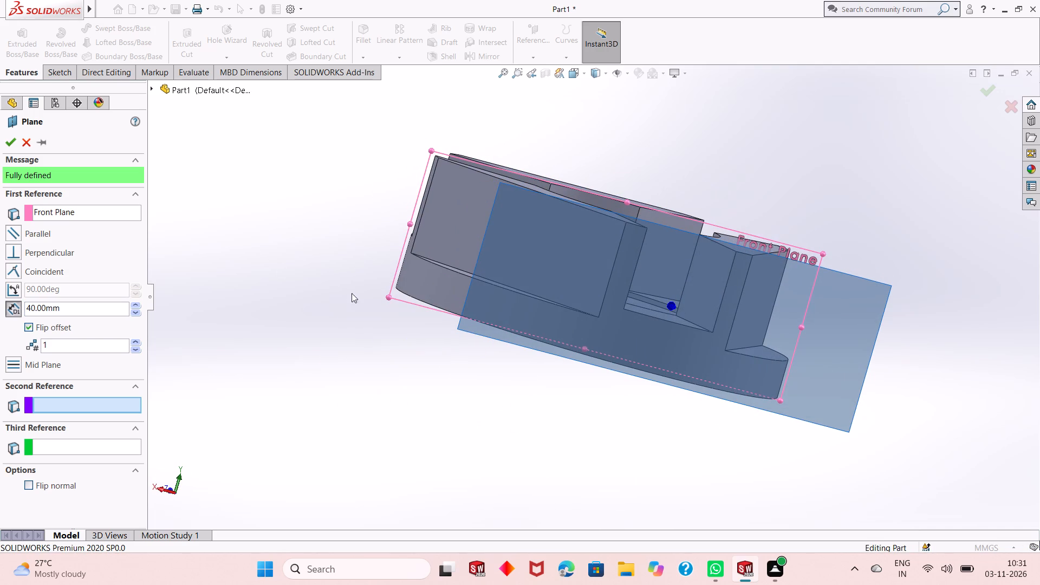
click(8, 138)
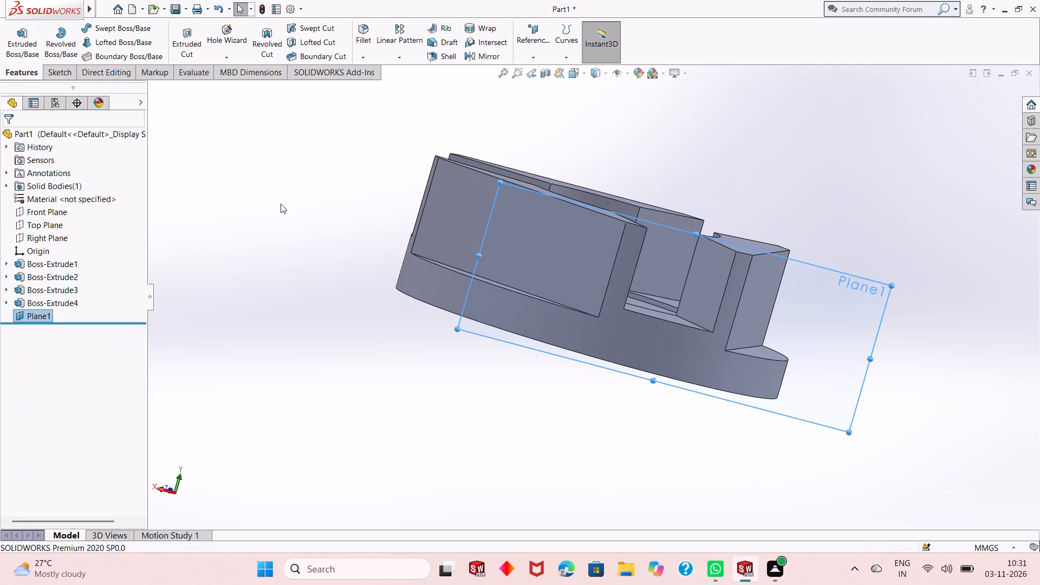
Open a sketch on the new offset plane and face it squarely from the open slot's side.
right_click(867, 311)
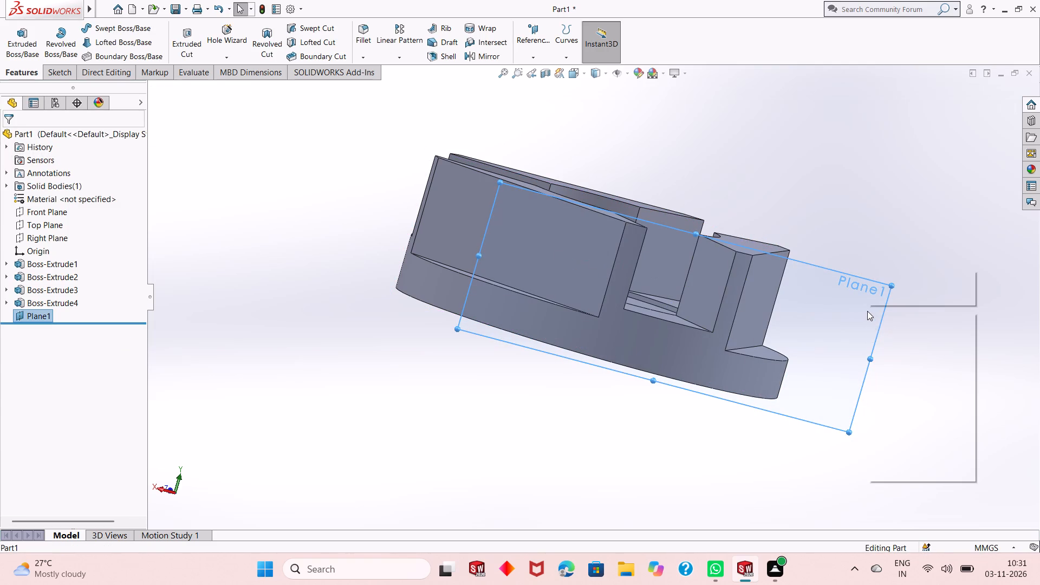
click(888, 300)
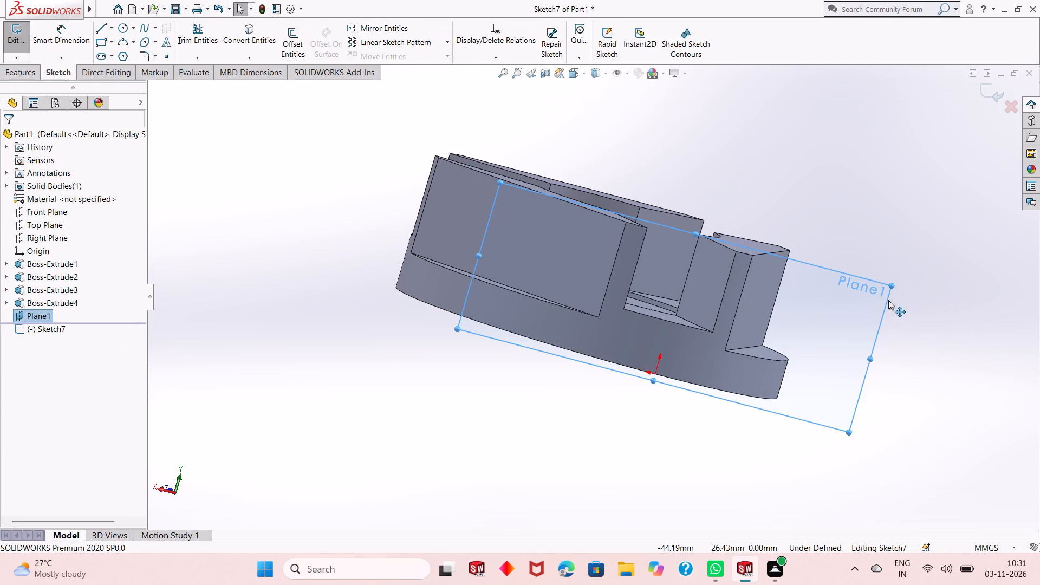
key(ctrl+8)
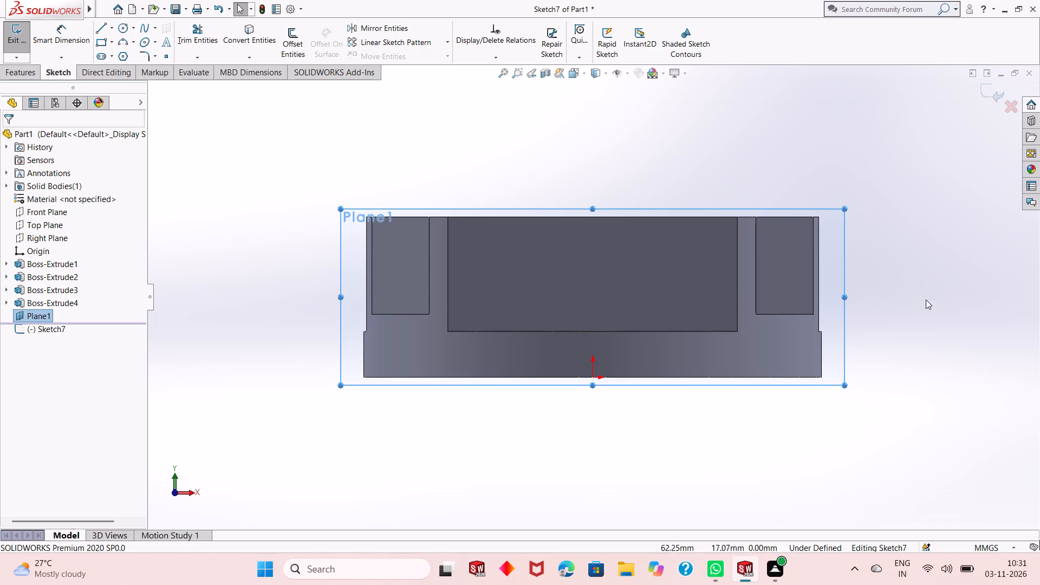
middle_drag(810, 388, 782, 430)
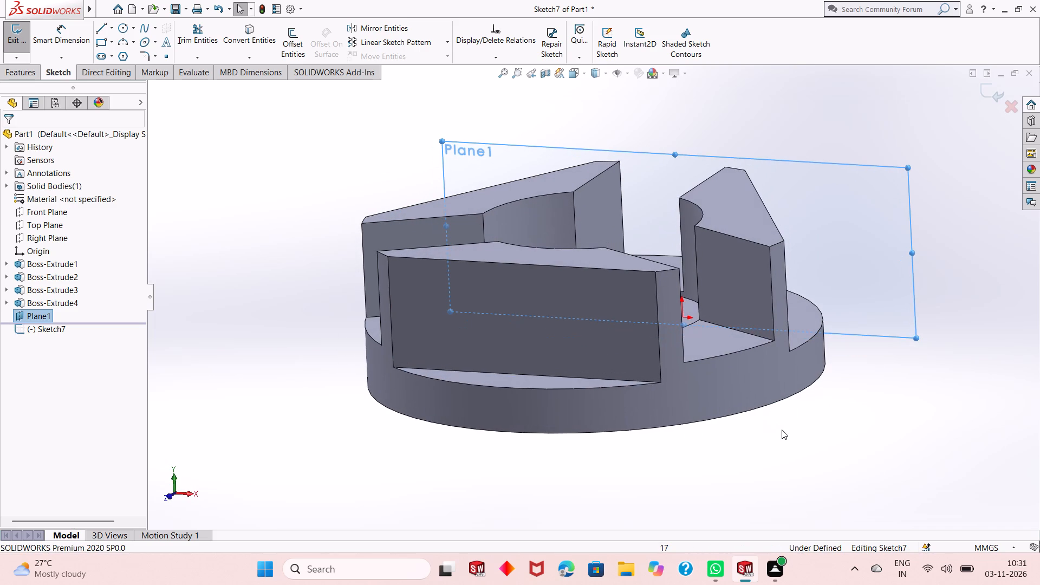
key(ctrl+8)
key(ctrl+8)
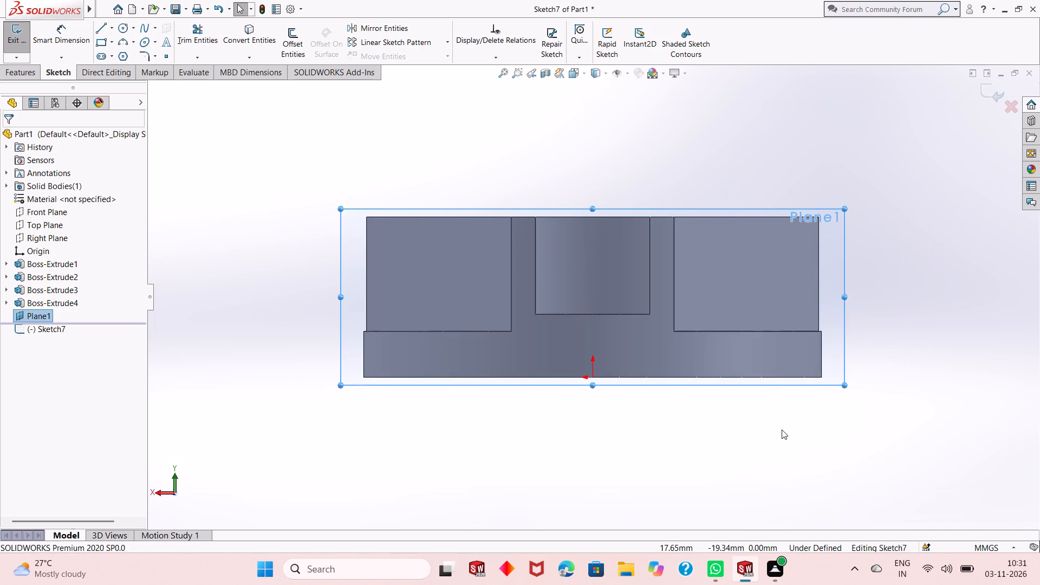
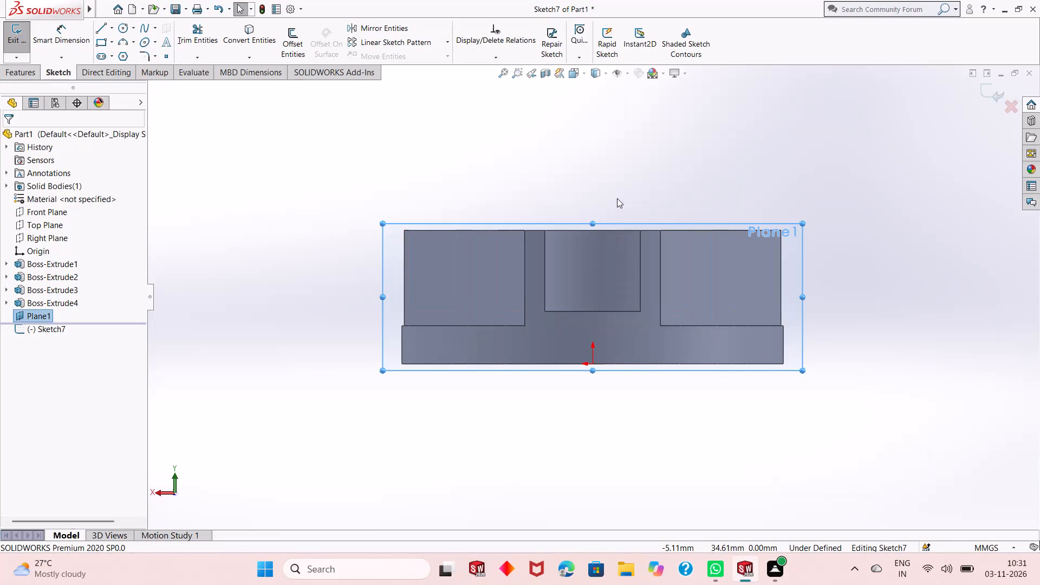
Sketch a horizontal midpoint line from the middle of the raised centre's top edge, extending 8 mm to each side.
scroll(622, 217, down, 1)
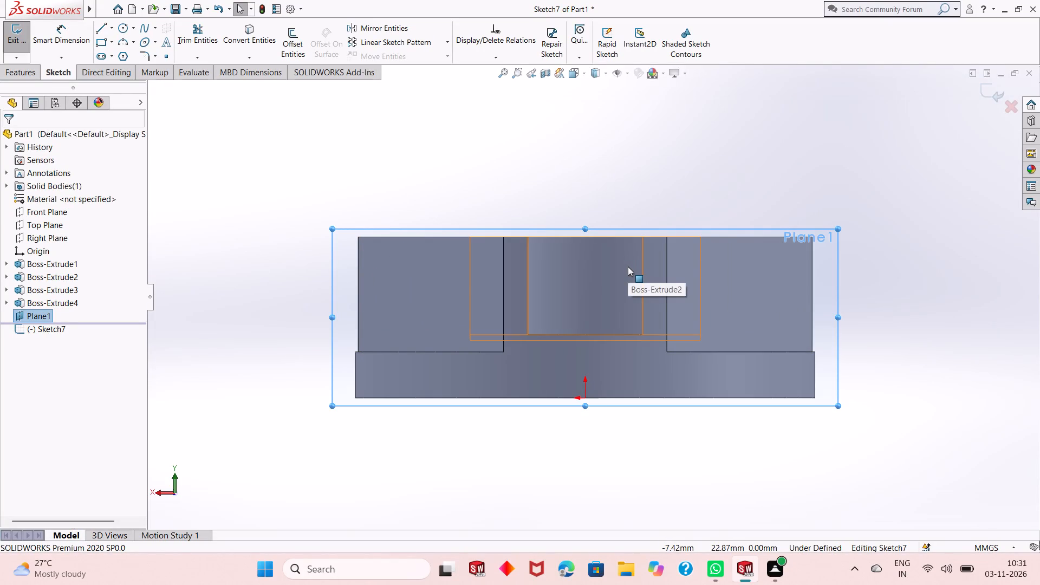
scroll(635, 309, up, 1)
scroll(616, 284, down, 2)
scroll(551, 274, down, 1)
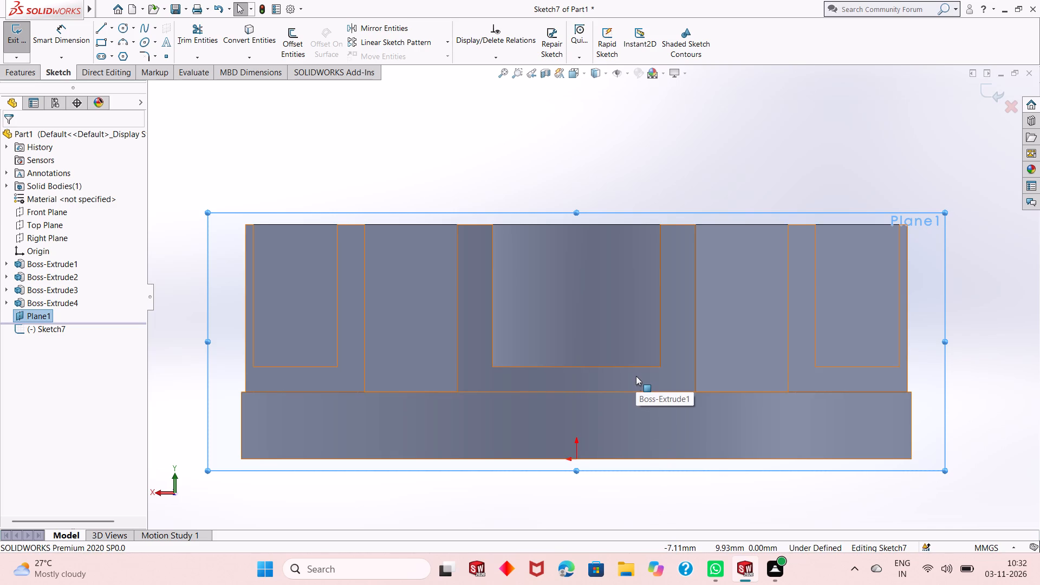
scroll(607, 159, down, 2)
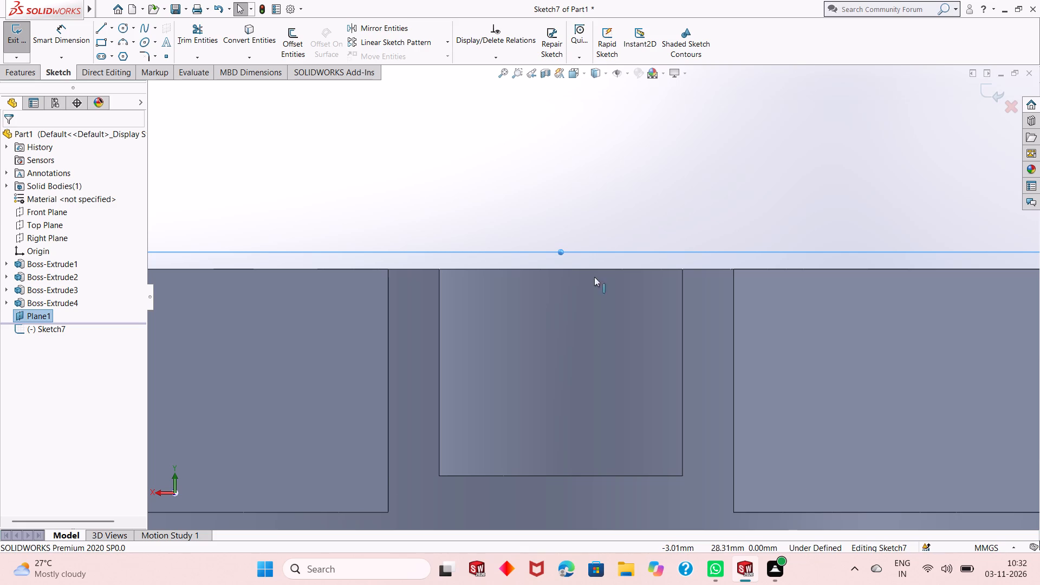
scroll(589, 288, up, 2)
scroll(598, 233, down, 1)
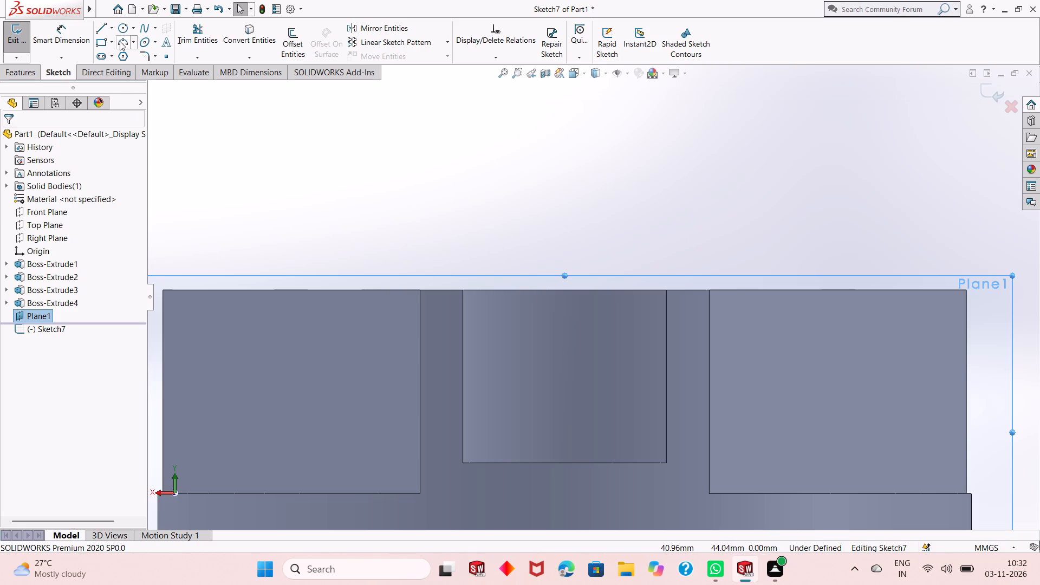
click(101, 27)
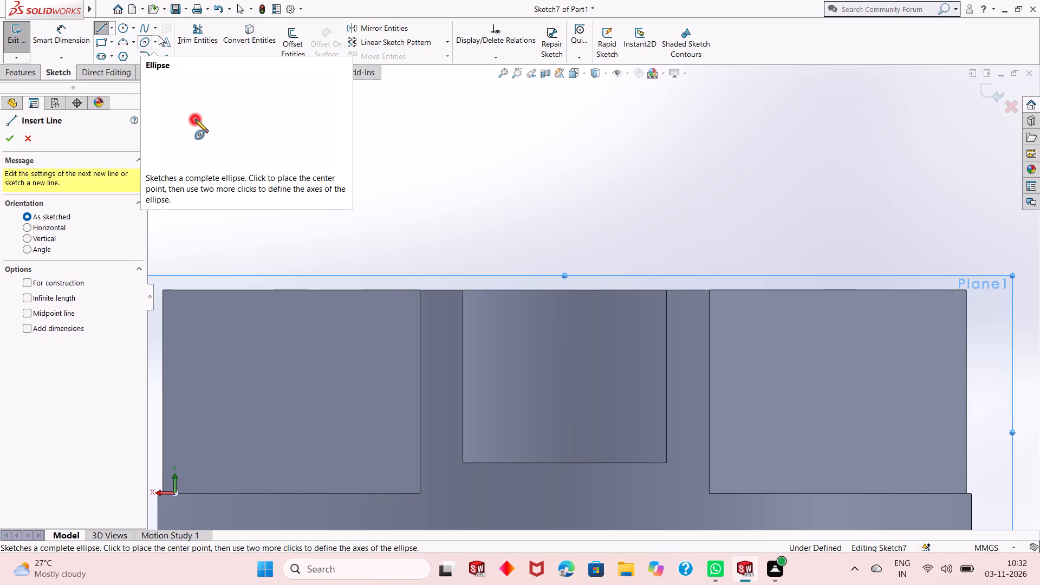
click(109, 28)
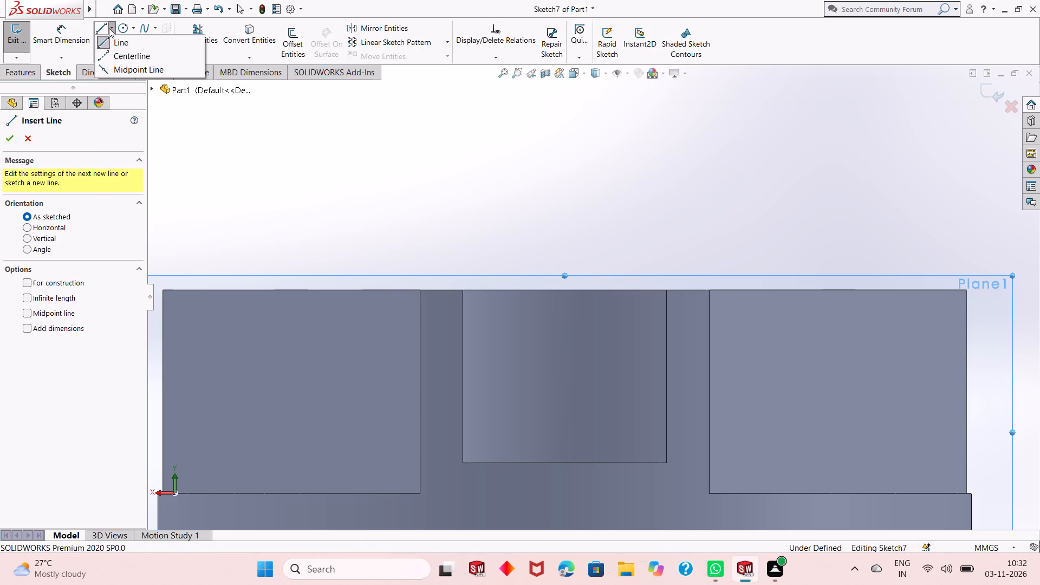
click(110, 67)
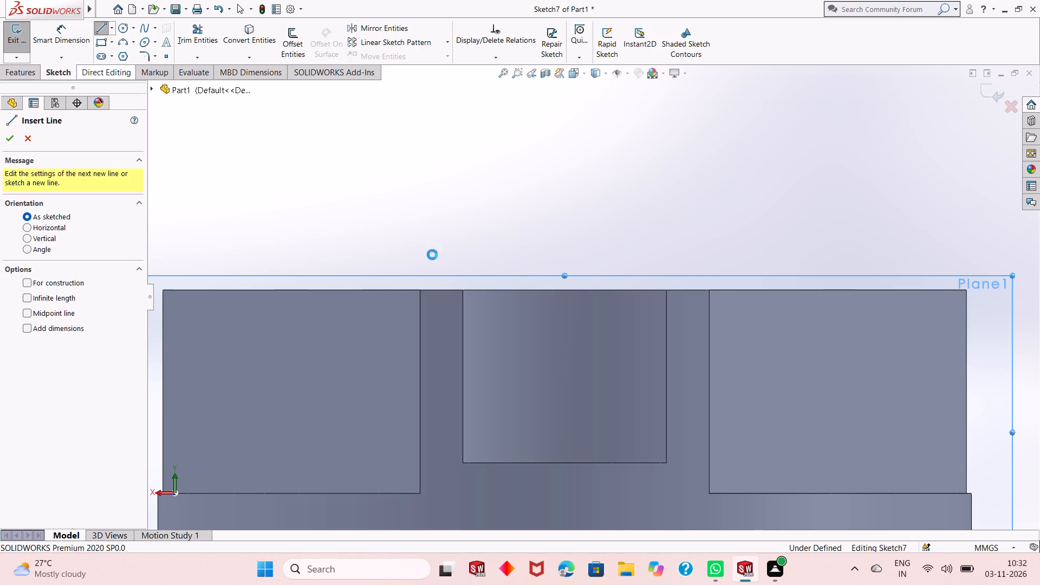
click(564, 289)
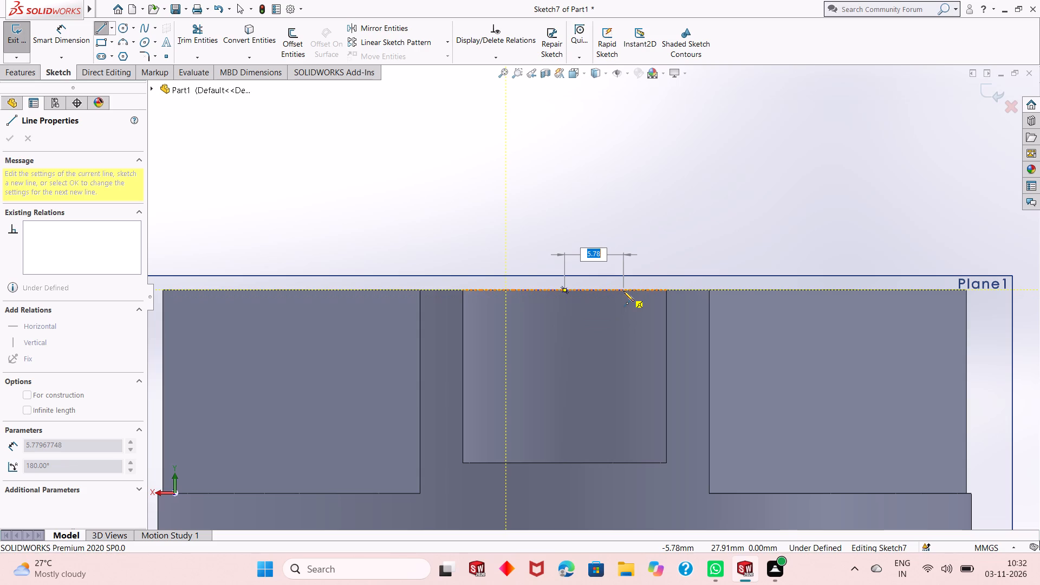
key(8)
key(Return)
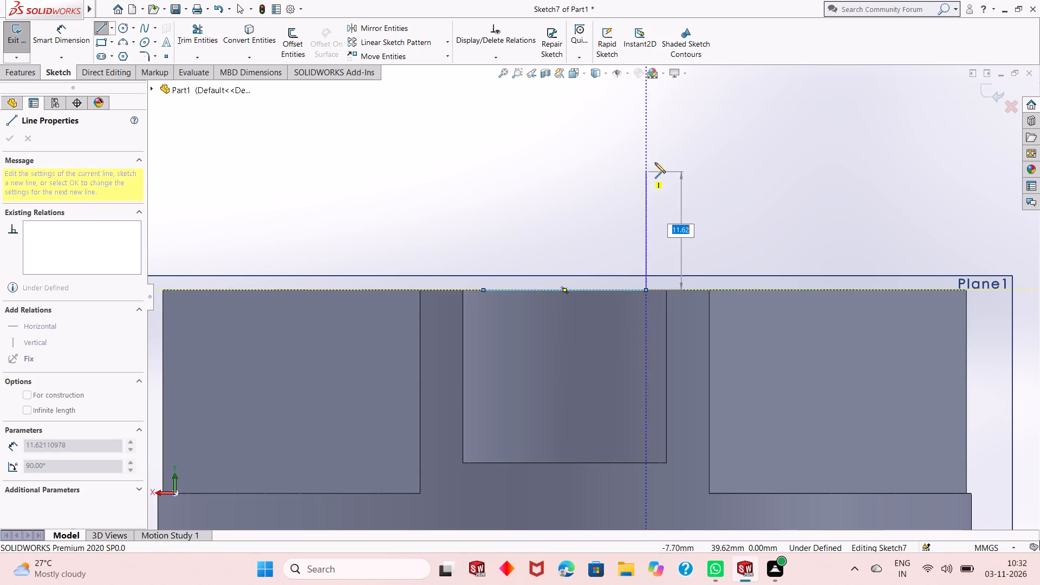
right_click(656, 161)
click(677, 167)
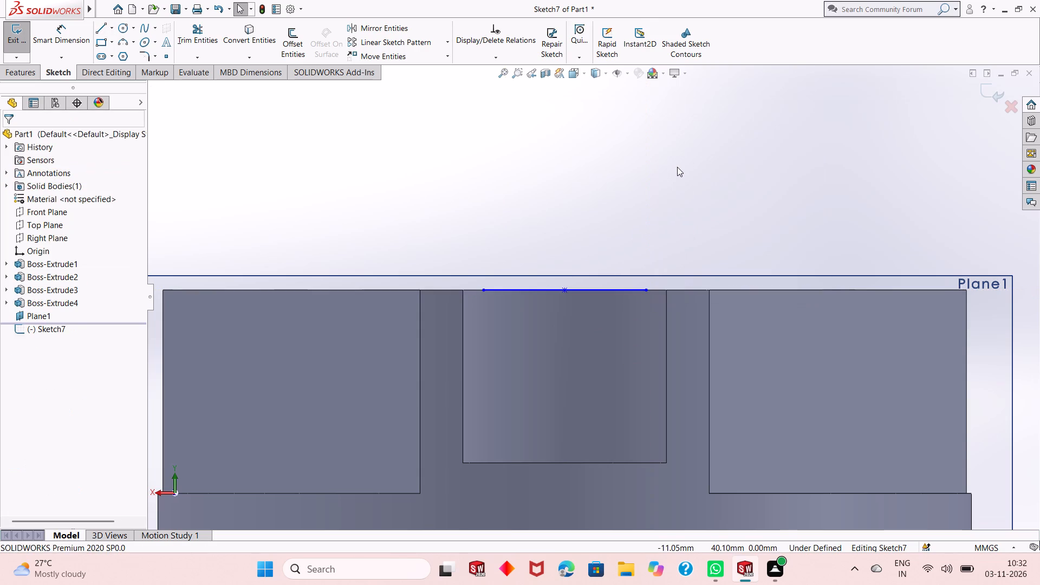
Dimension the full length of the midpoint line at 16 mm.
click(83, 38)
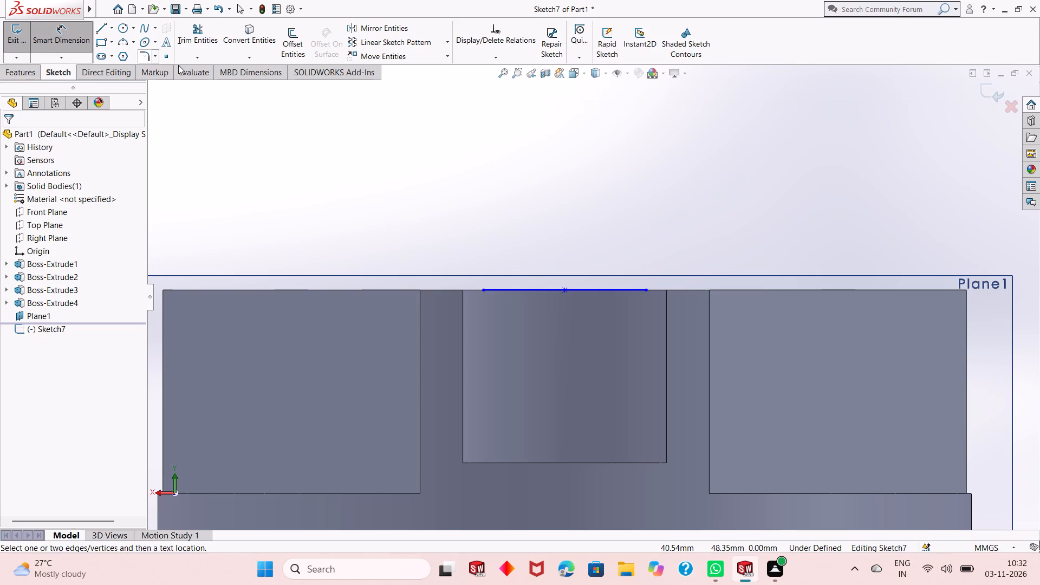
click(599, 289)
click(607, 188)
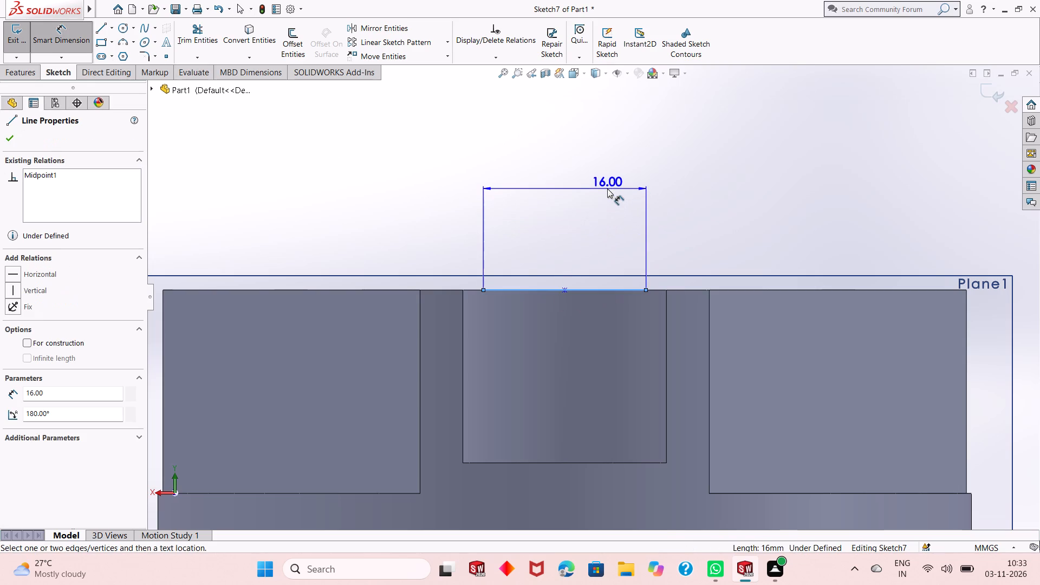
key(Return)
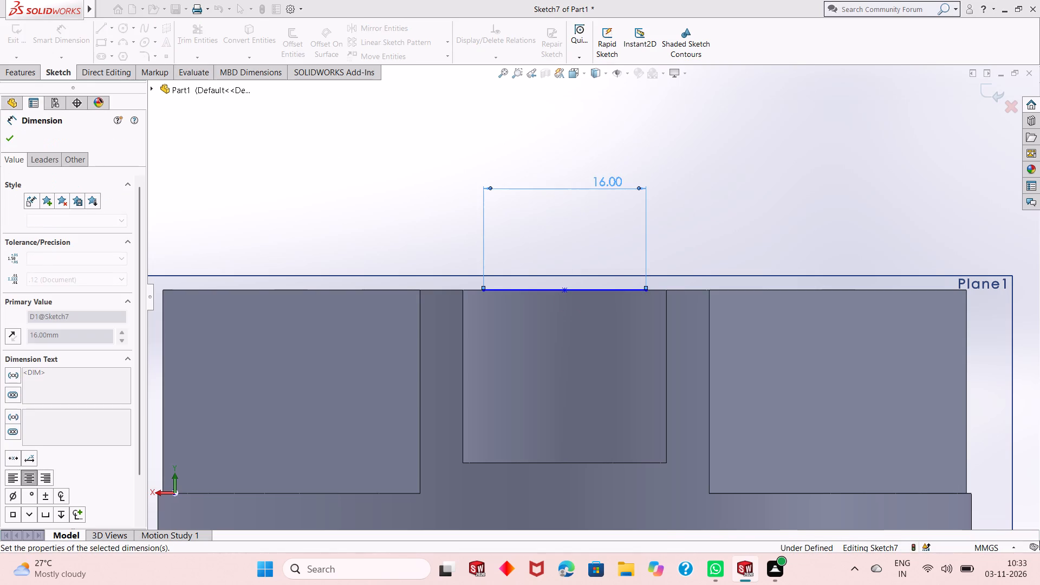
right_click(700, 161)
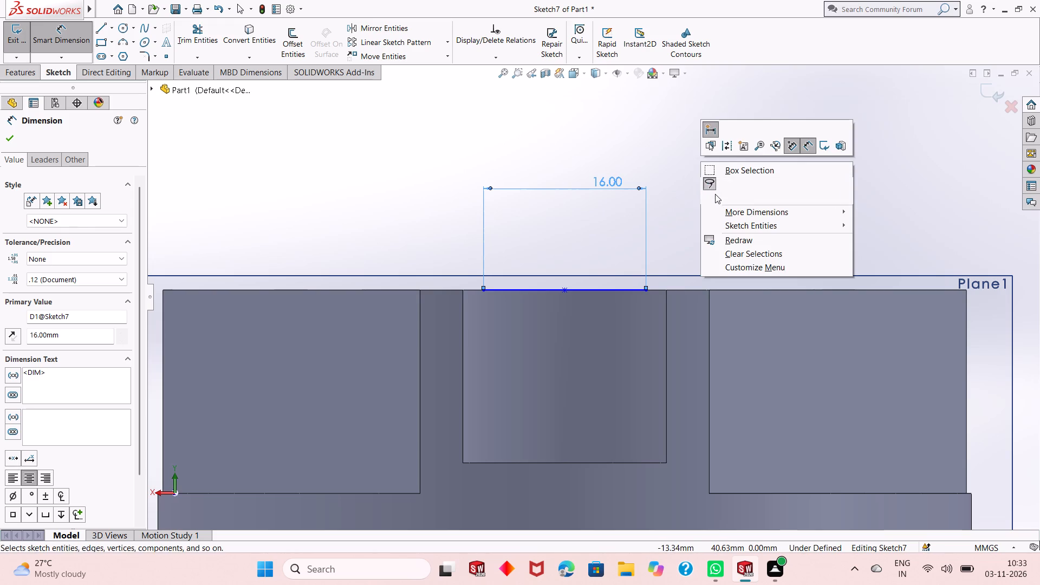
click(715, 195)
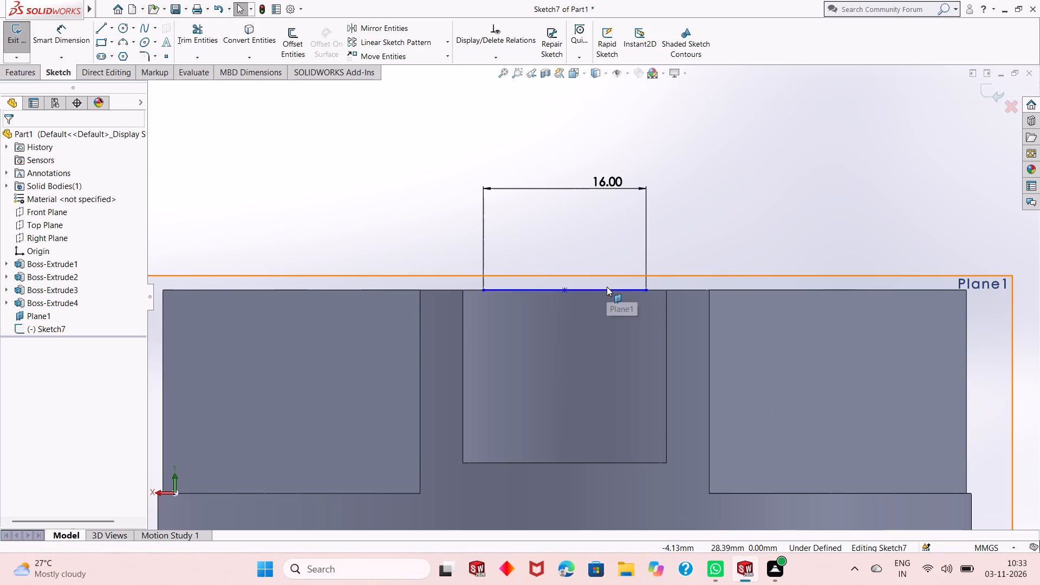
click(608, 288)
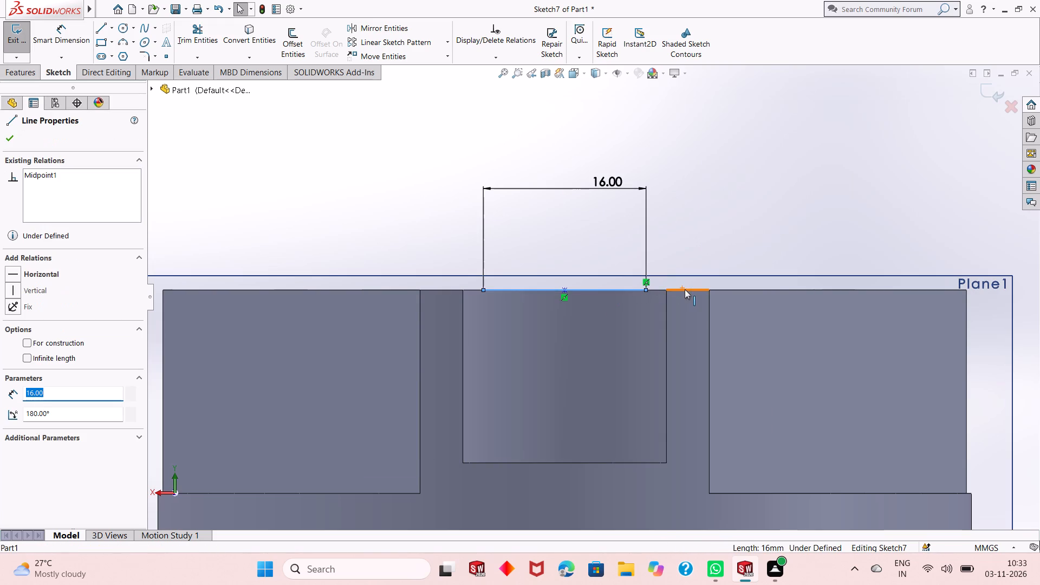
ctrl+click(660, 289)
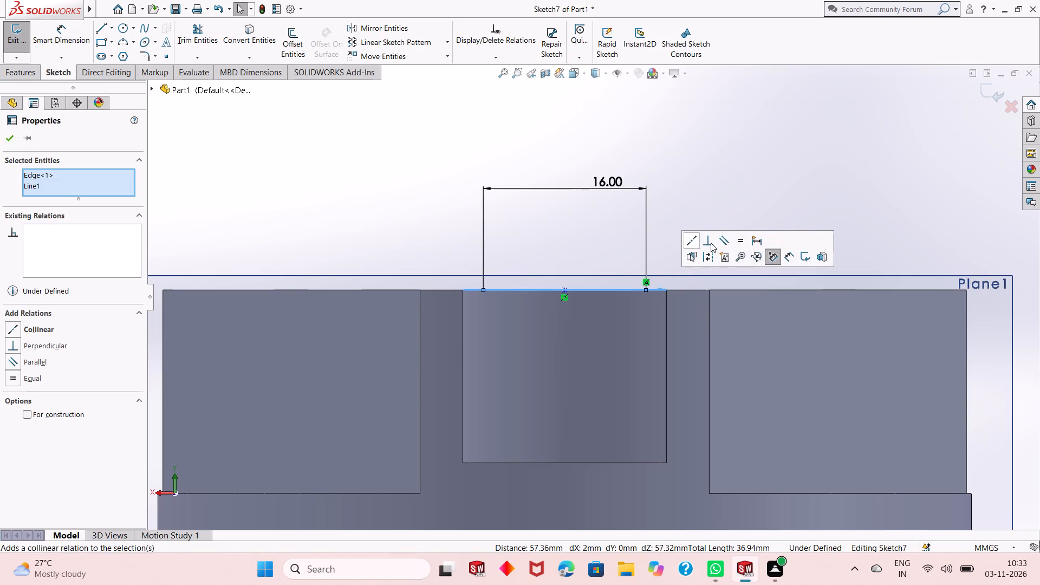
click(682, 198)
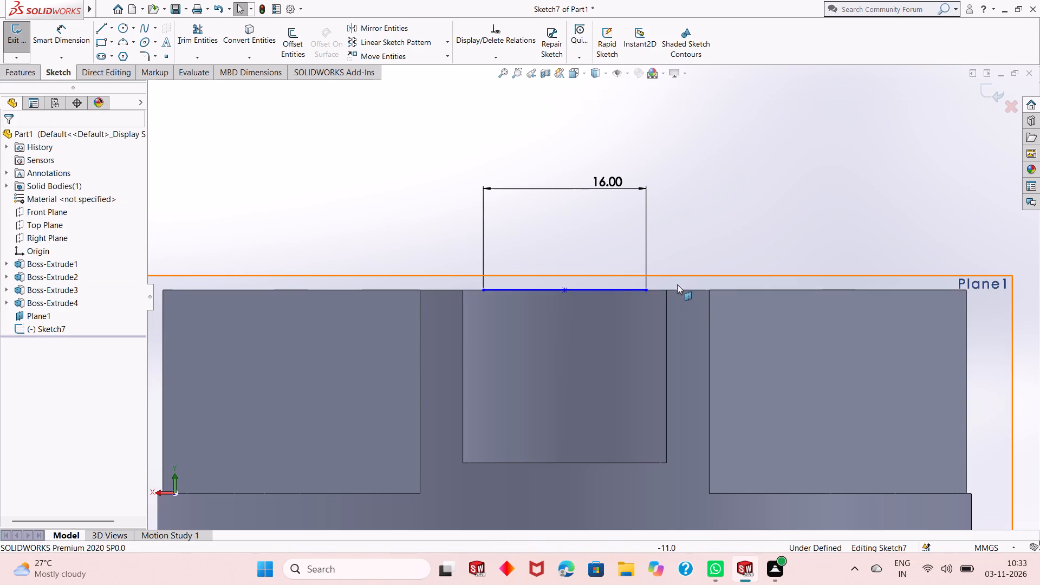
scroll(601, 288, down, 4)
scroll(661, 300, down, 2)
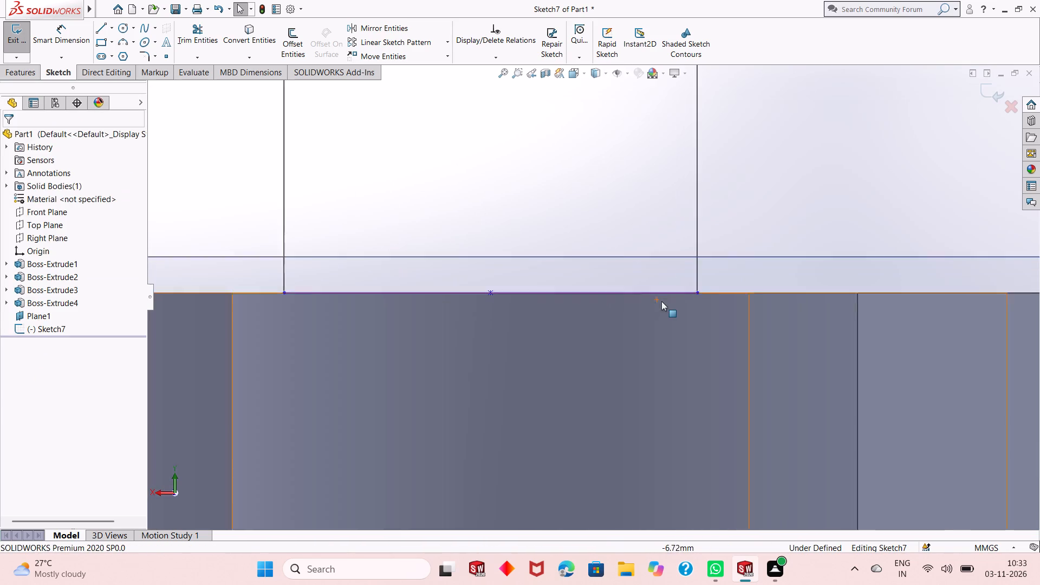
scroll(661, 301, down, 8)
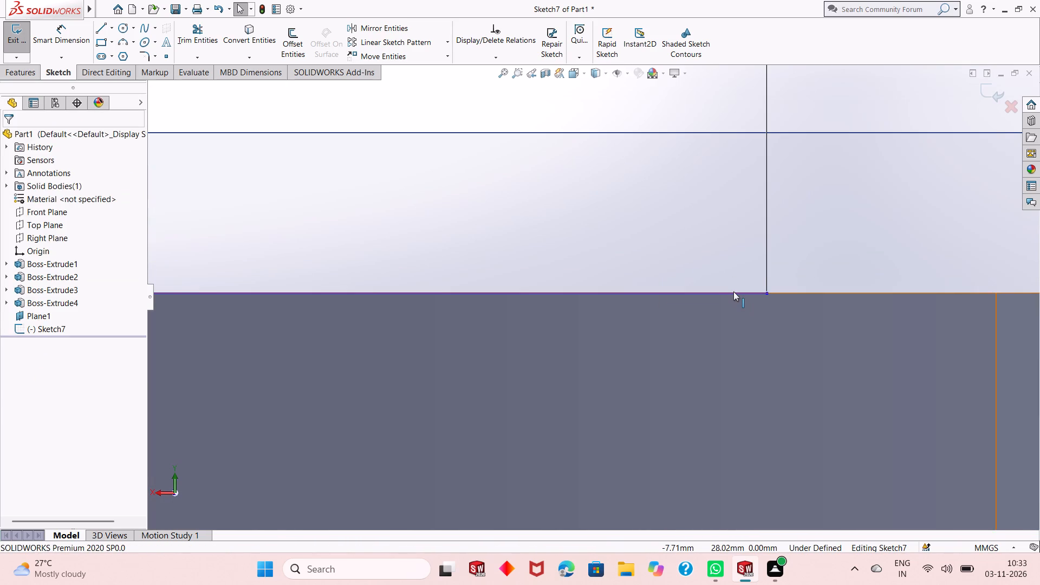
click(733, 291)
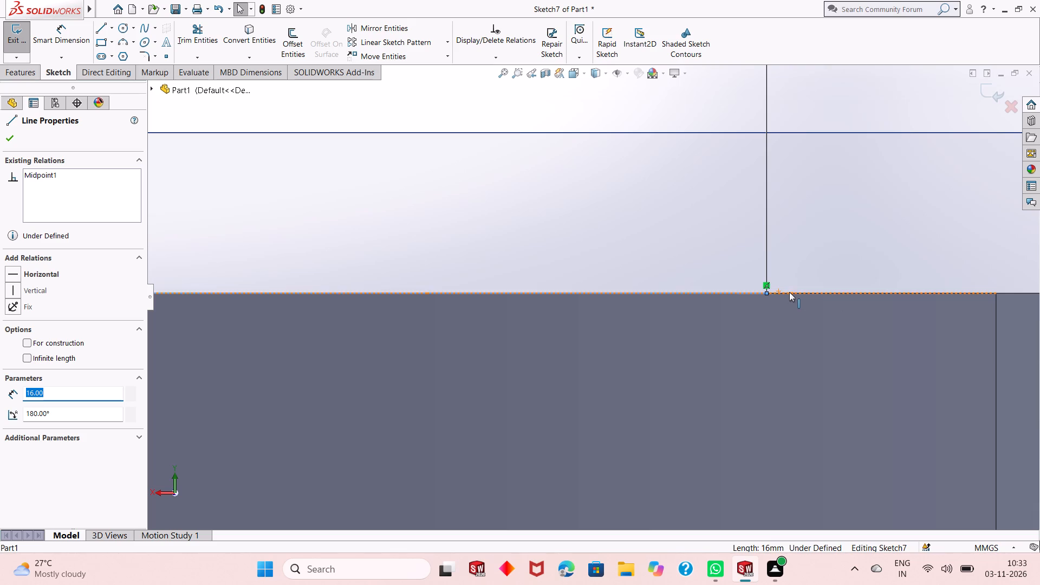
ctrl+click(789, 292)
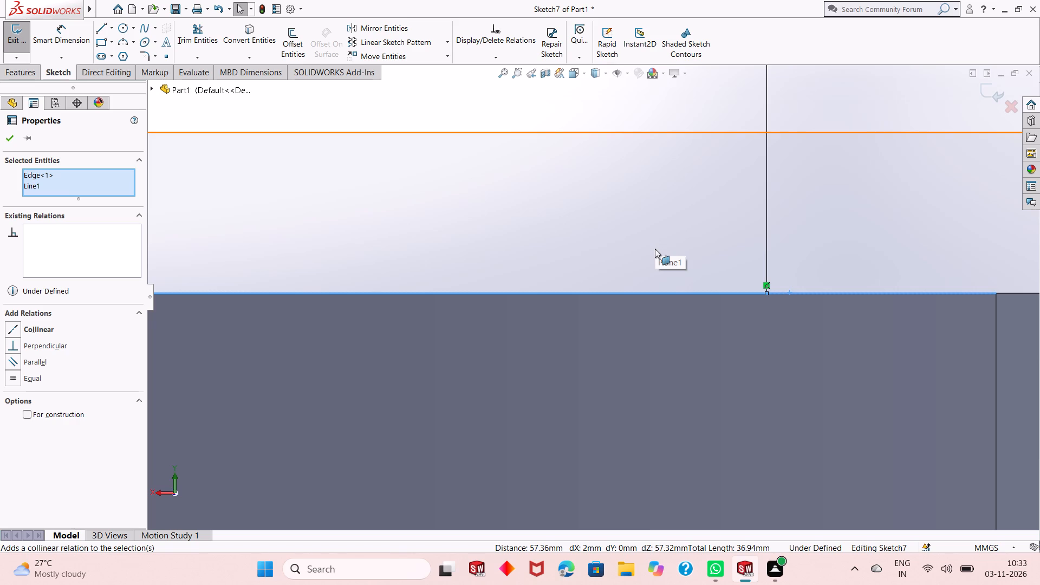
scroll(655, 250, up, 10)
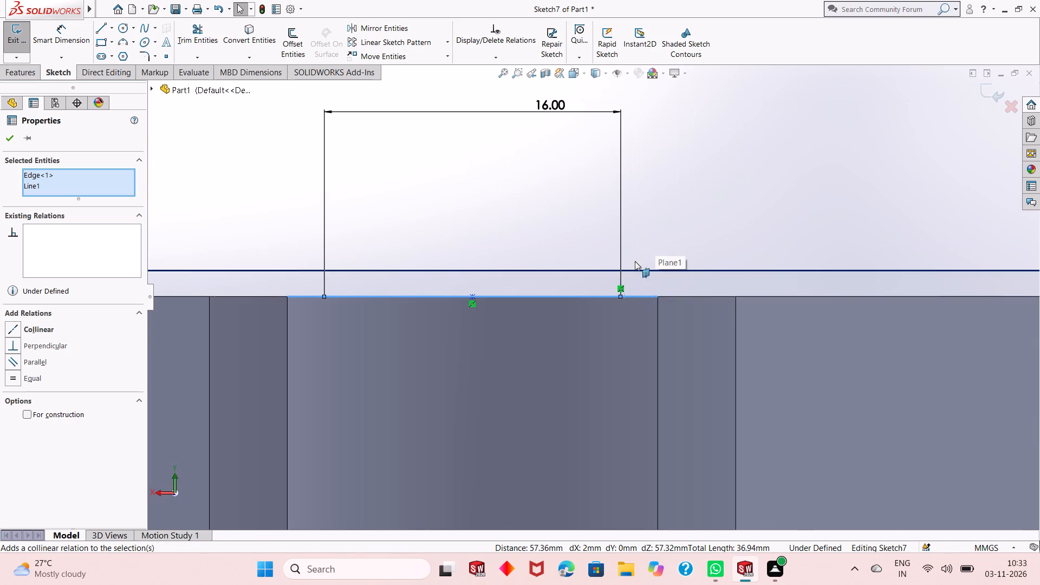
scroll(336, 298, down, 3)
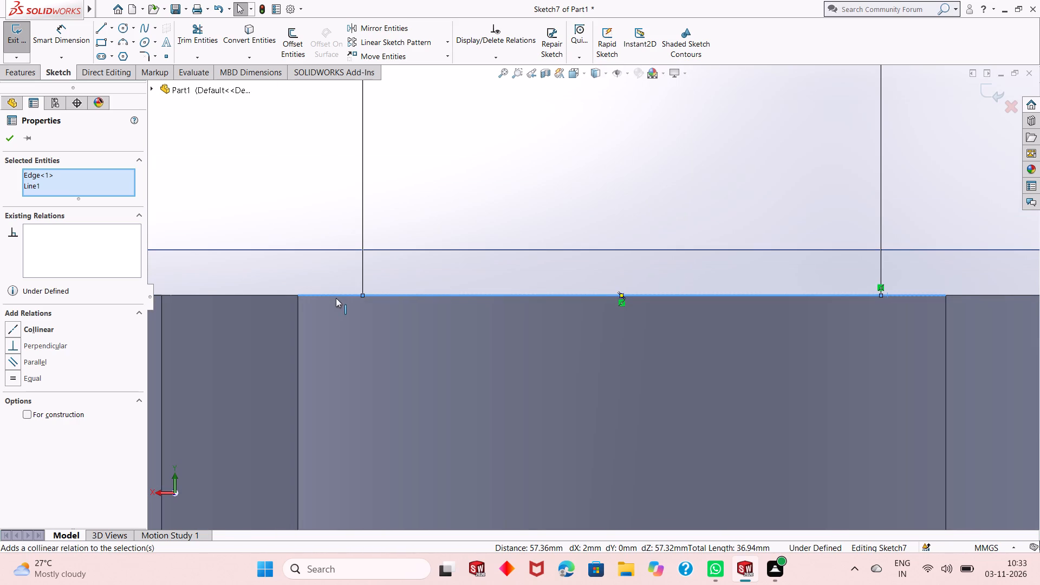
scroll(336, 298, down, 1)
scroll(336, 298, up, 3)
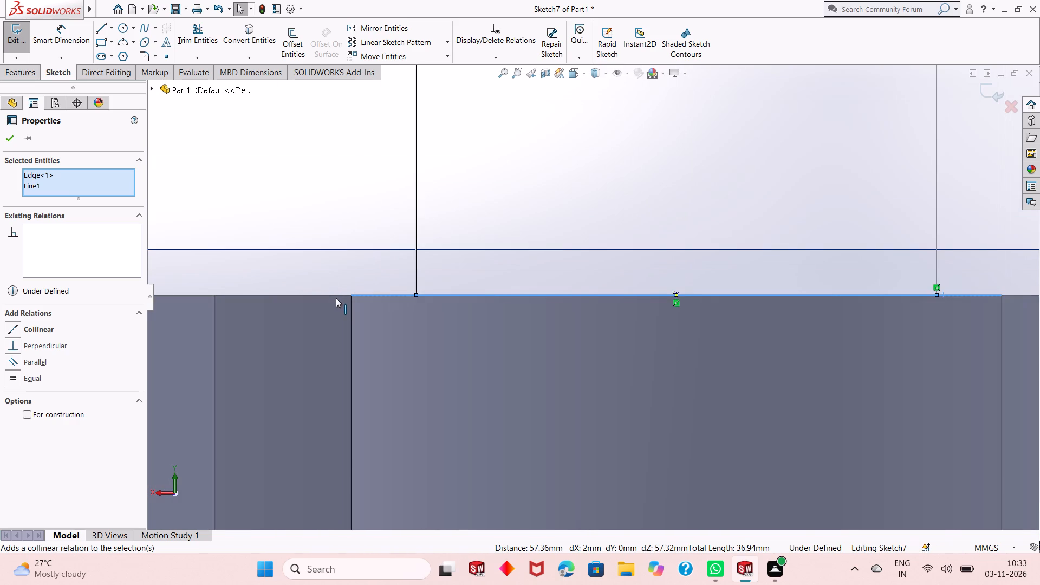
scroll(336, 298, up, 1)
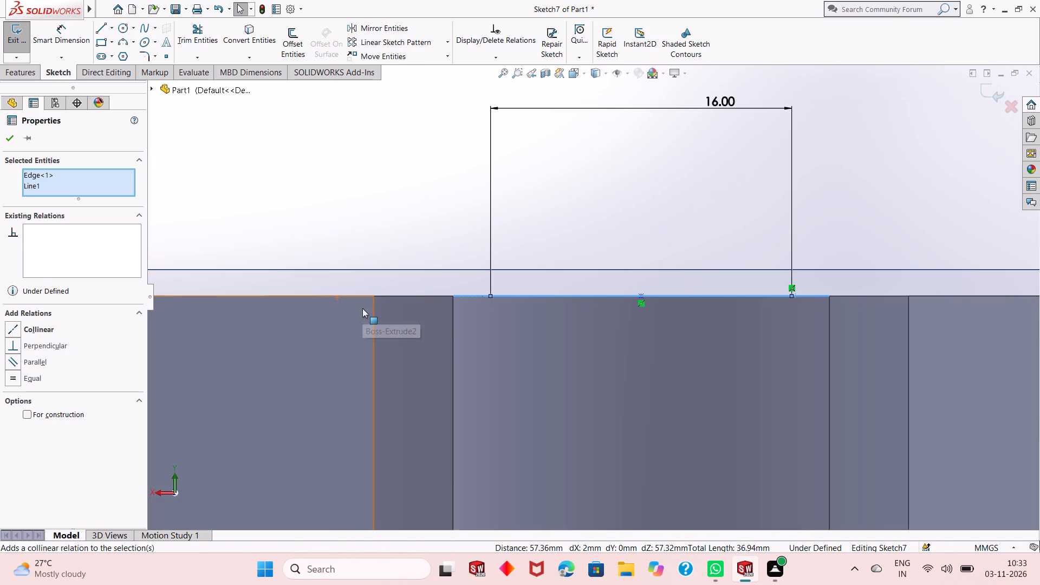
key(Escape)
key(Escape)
Add a vertical relation between the midpoint of the 16 mm line and the origin.
scroll(514, 322, up, 2)
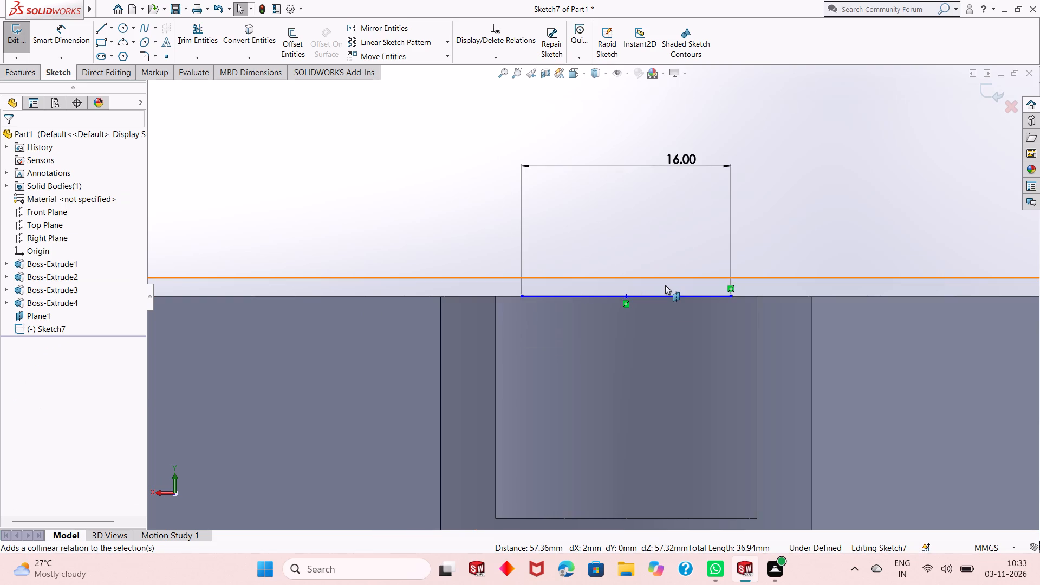
scroll(594, 312, up, 3)
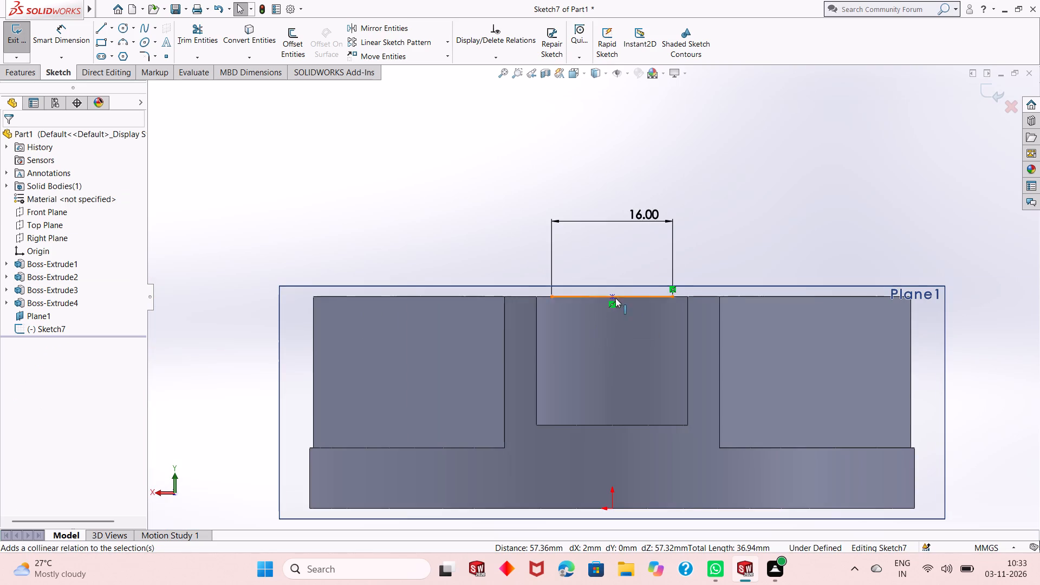
click(615, 298)
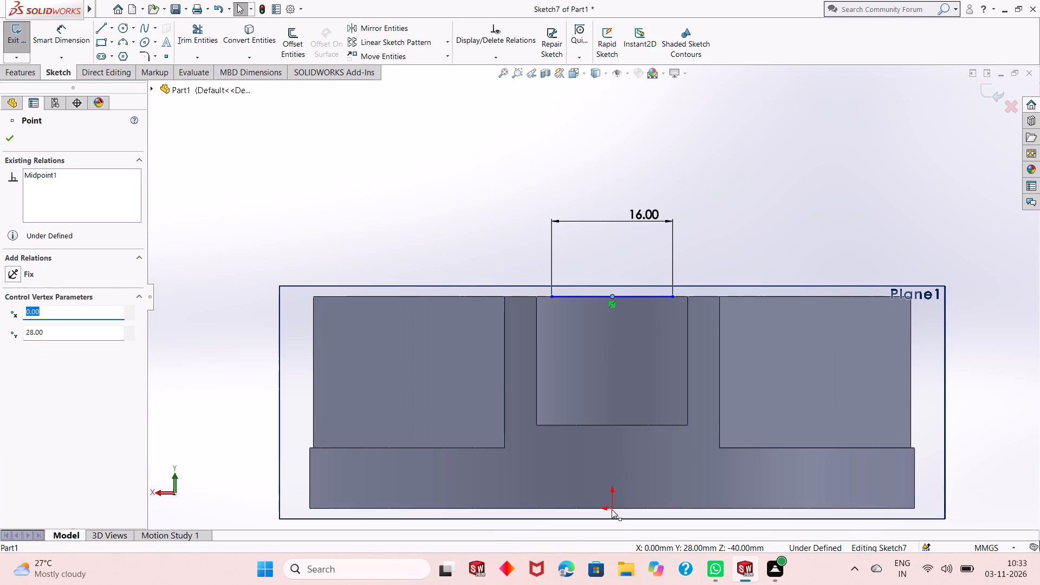
ctrl+click(612, 509)
click(662, 458)
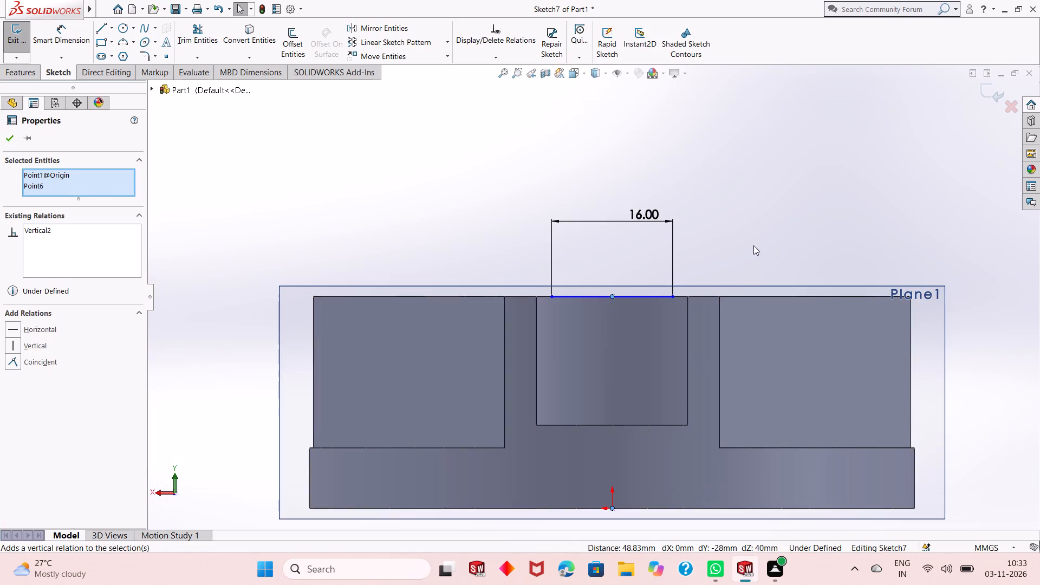
click(753, 245)
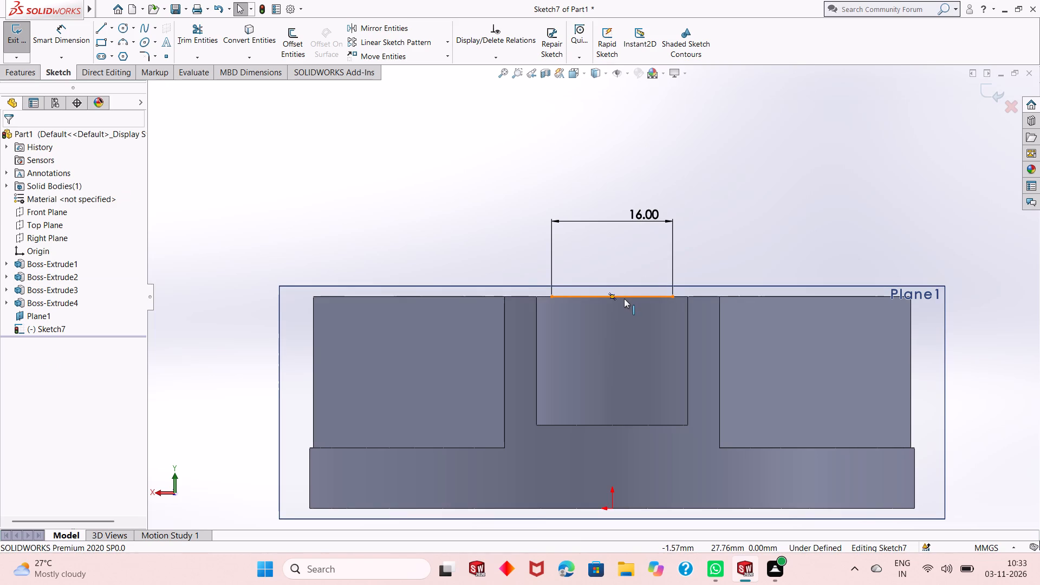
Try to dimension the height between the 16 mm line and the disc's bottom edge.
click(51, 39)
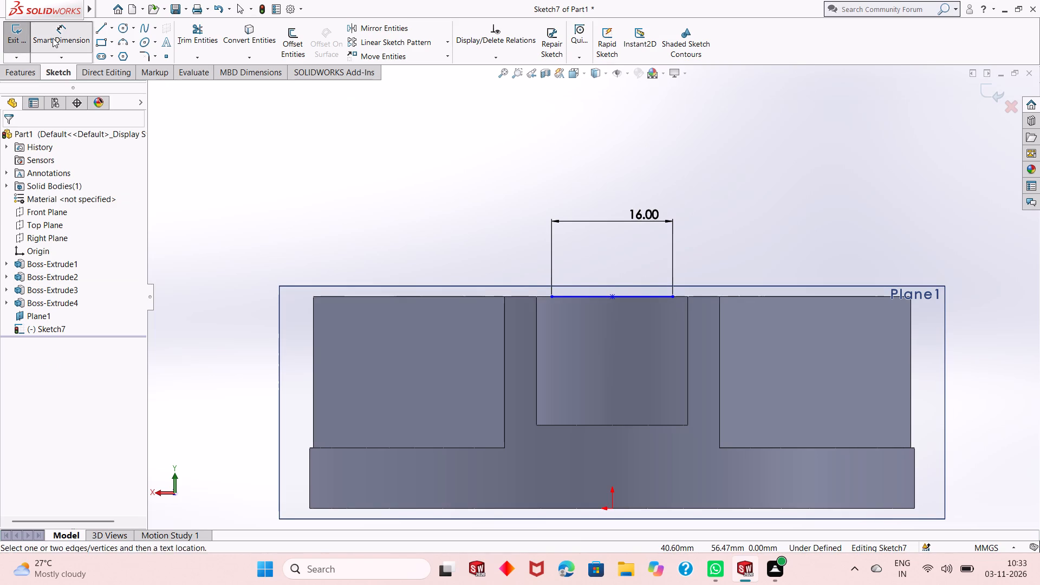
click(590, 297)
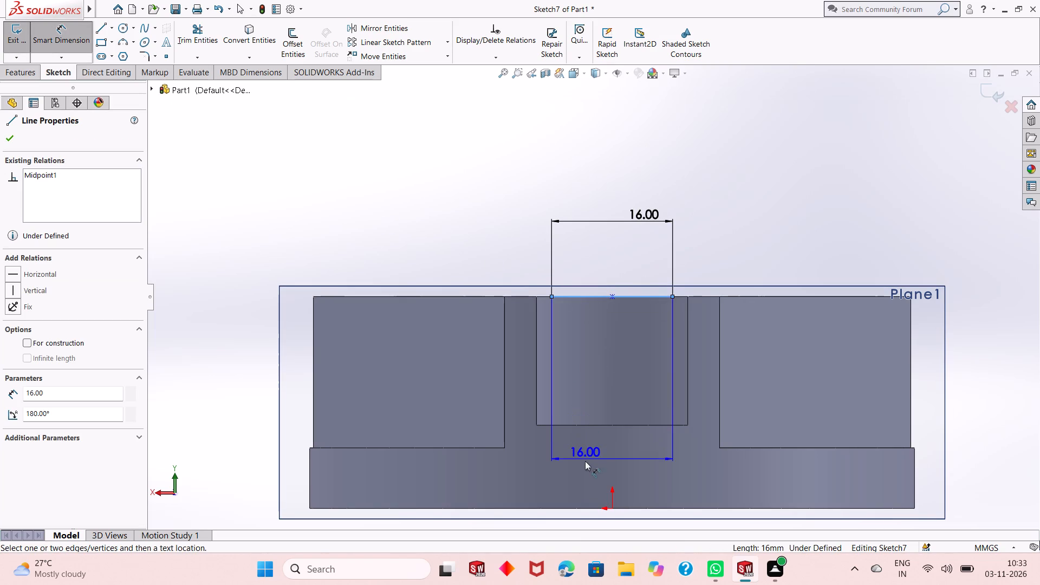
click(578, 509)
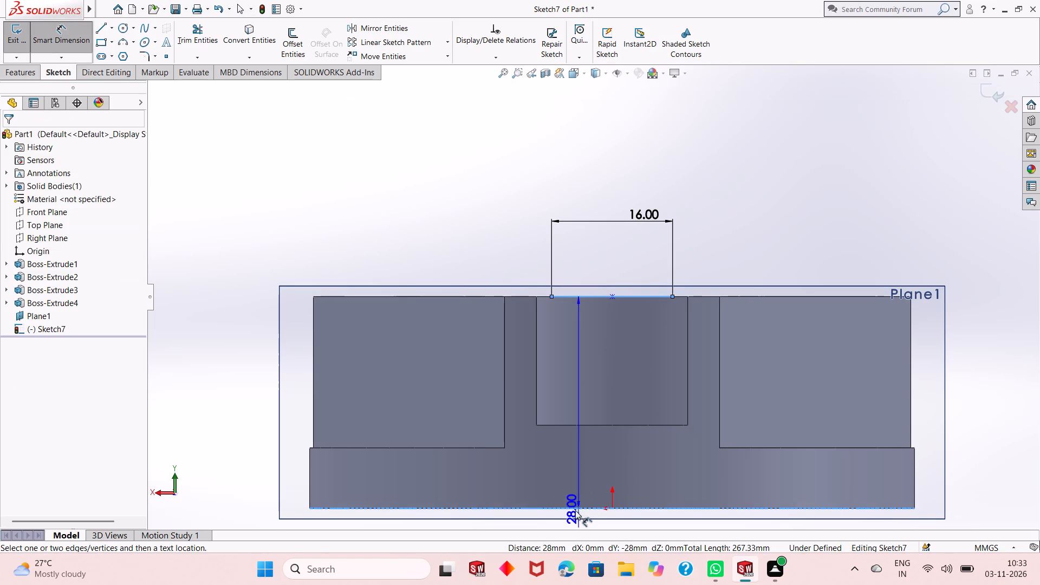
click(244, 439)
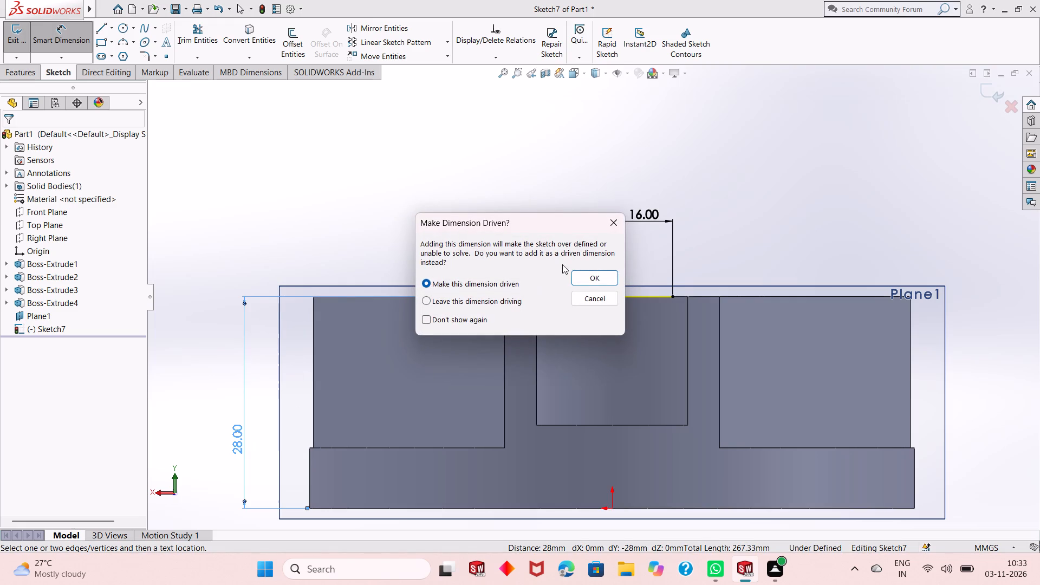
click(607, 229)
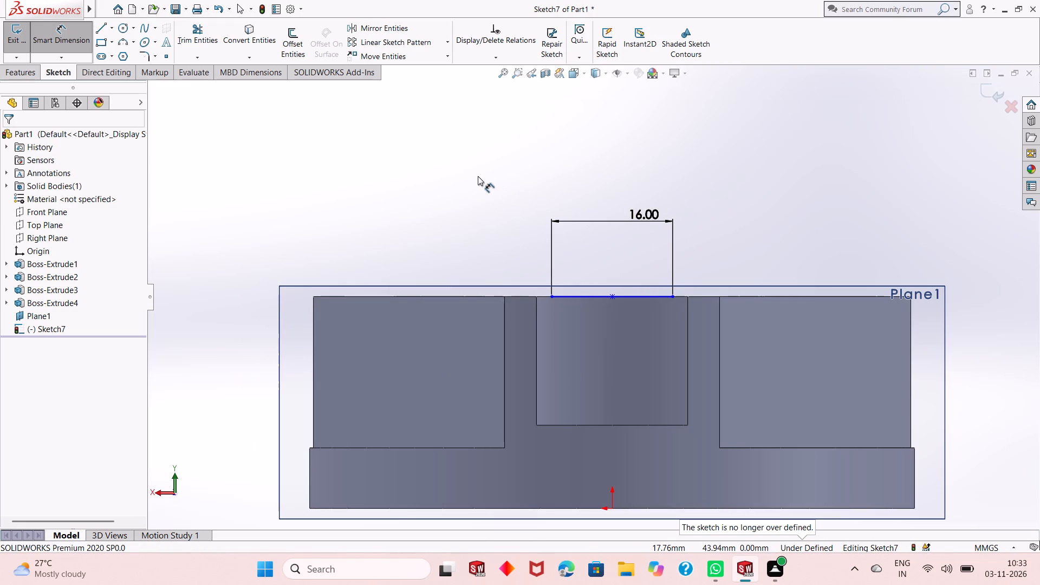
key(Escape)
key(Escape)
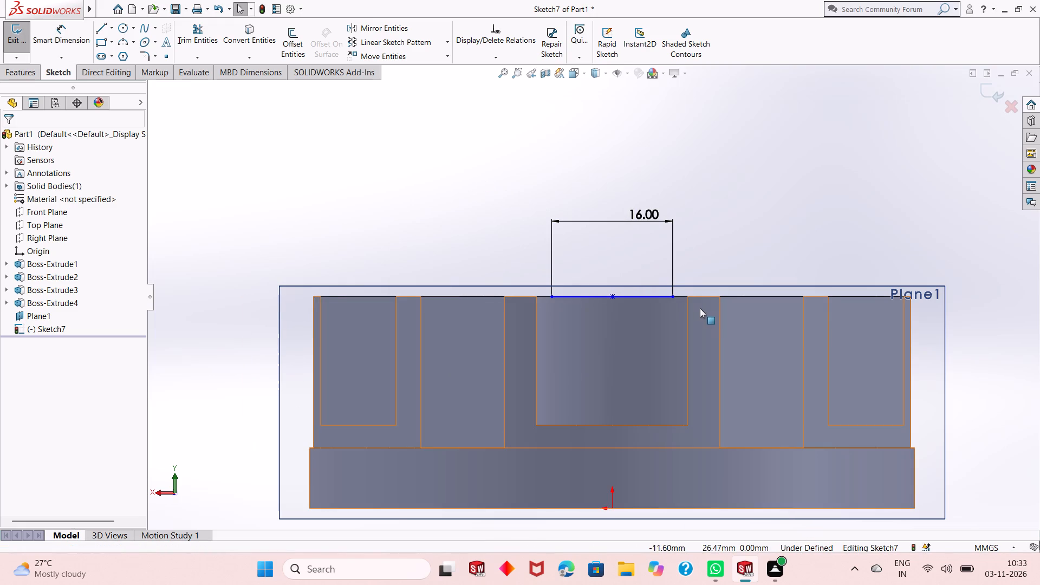
Undo the recent sketch edits back through the 16 mm midpoint line, leaving the sketch empty.
key(ctrl+z)
key(ctrl+z)
key(ctrl+z)
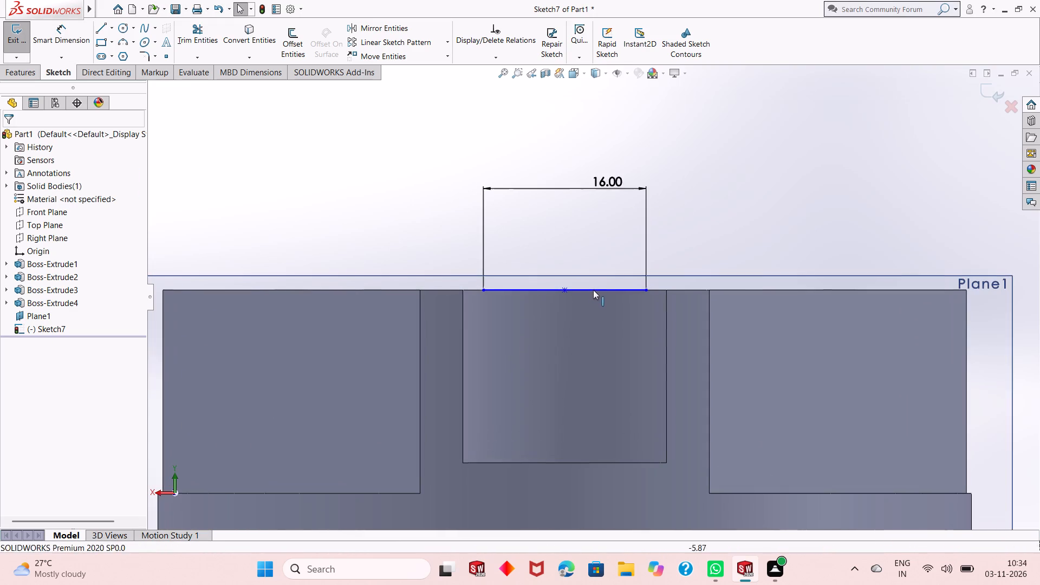
key(ctrl+z)
key(ctrl+z)
Sketch an 8 mm horizontal line leftward from the midpoint of the raised centre's top edge.
scroll(556, 288, down, 3)
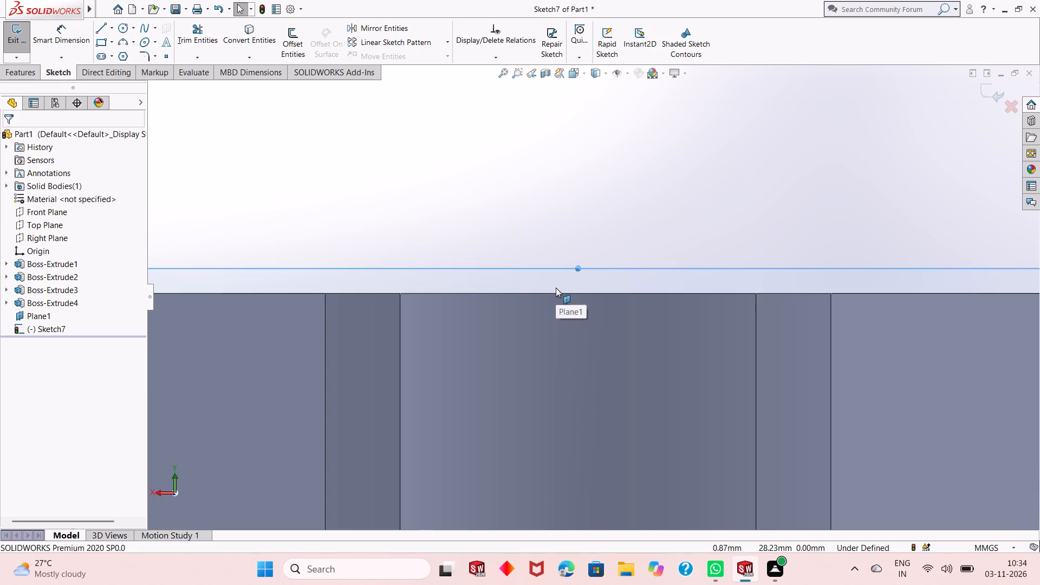
click(96, 26)
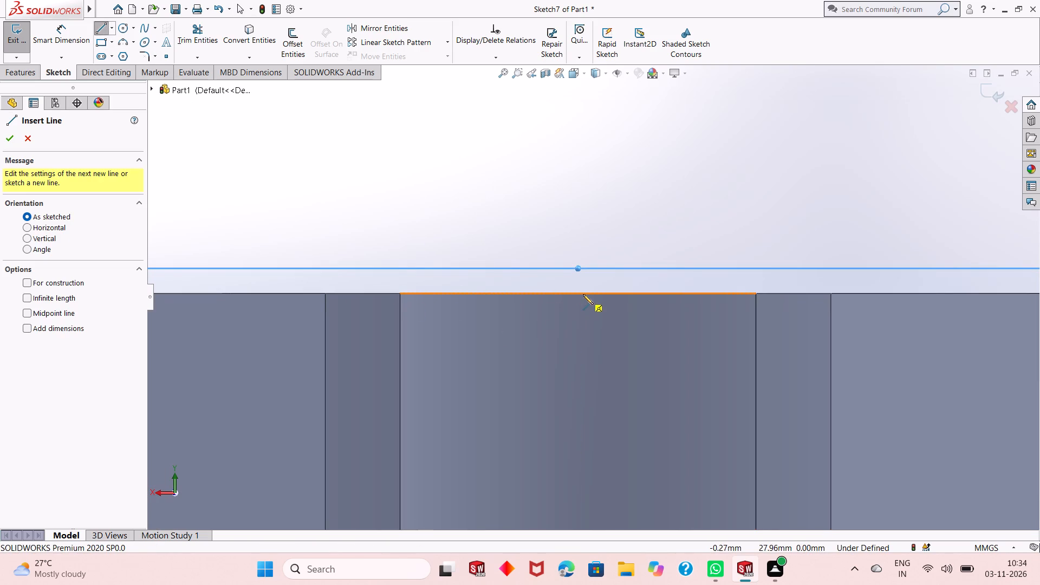
click(578, 292)
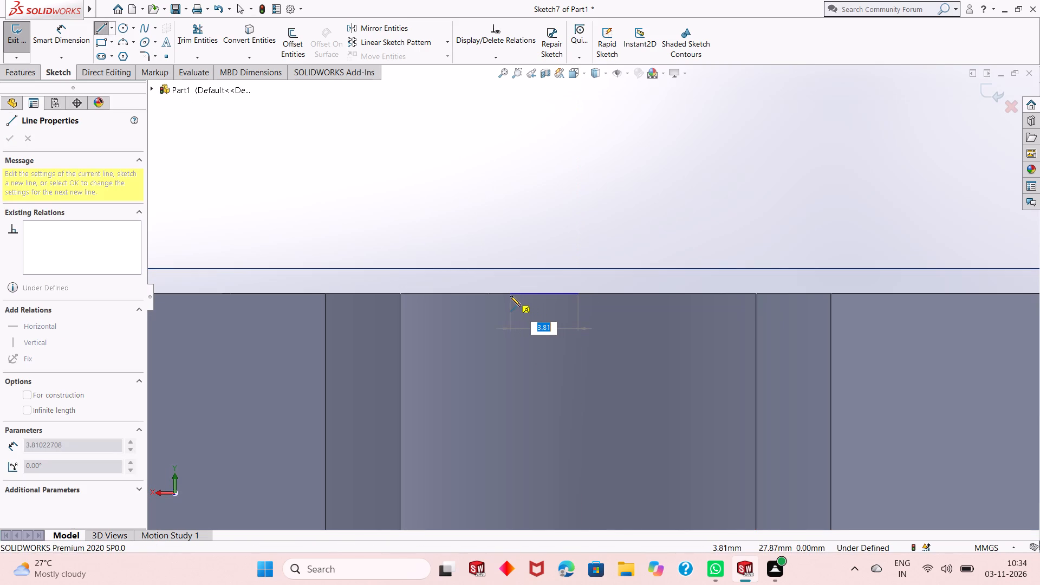
key(8)
key(Return)
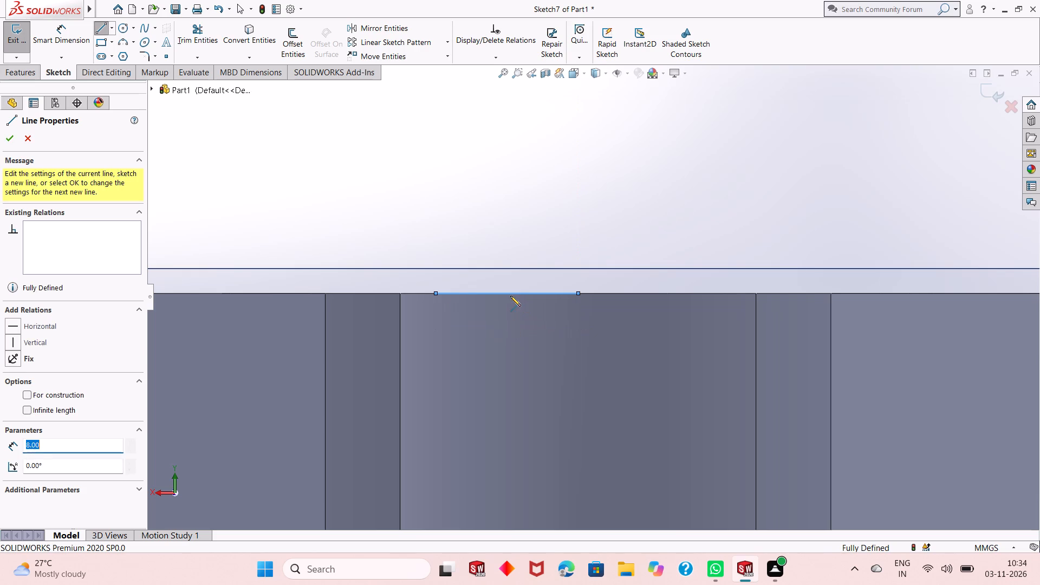
right_click(484, 229)
click(495, 236)
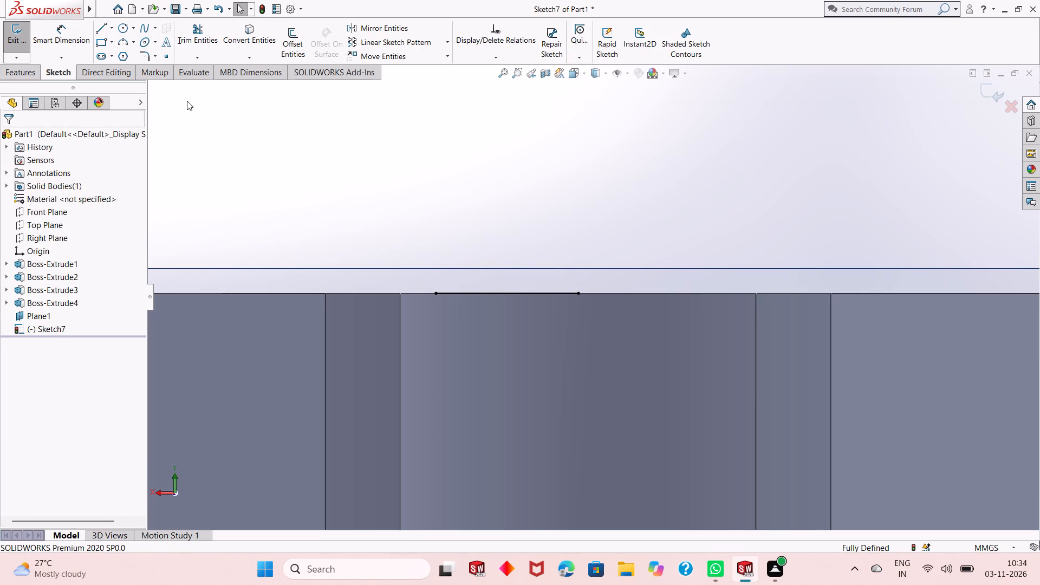
Sketch a matching 8 mm horizontal line rightward from the inner end of the first line.
click(101, 27)
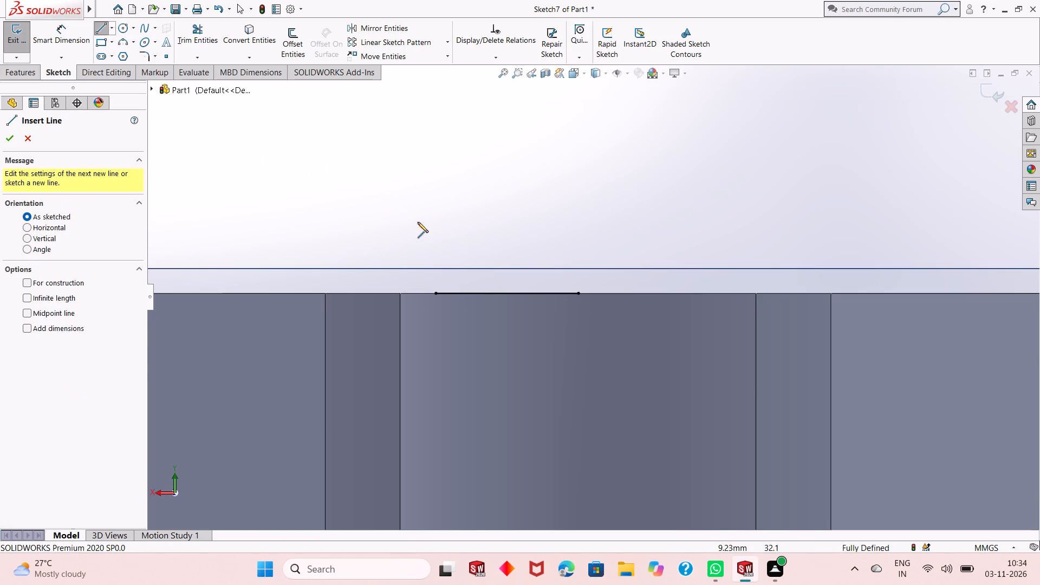
click(580, 295)
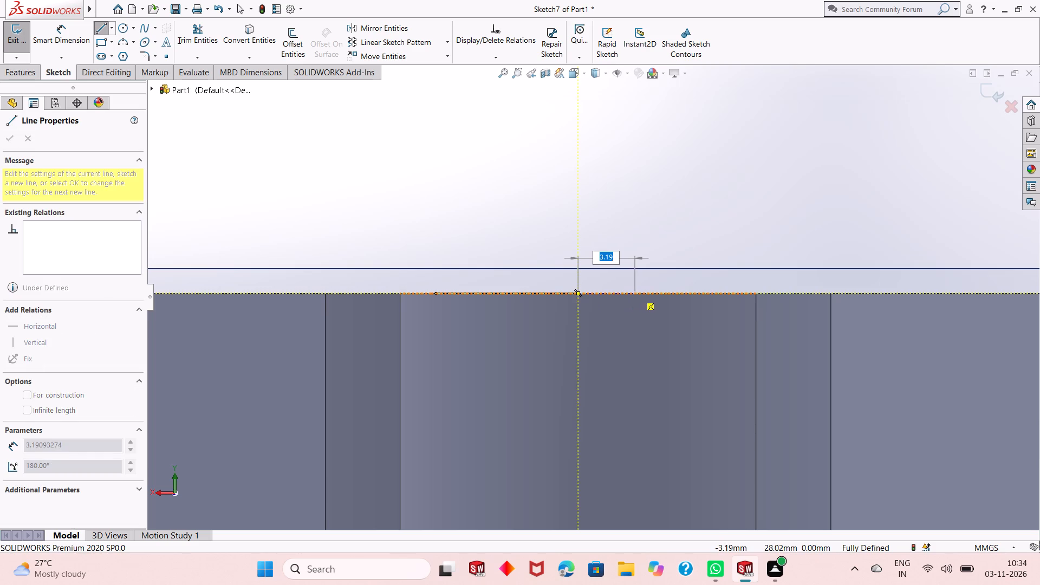
key(8)
key(Return)
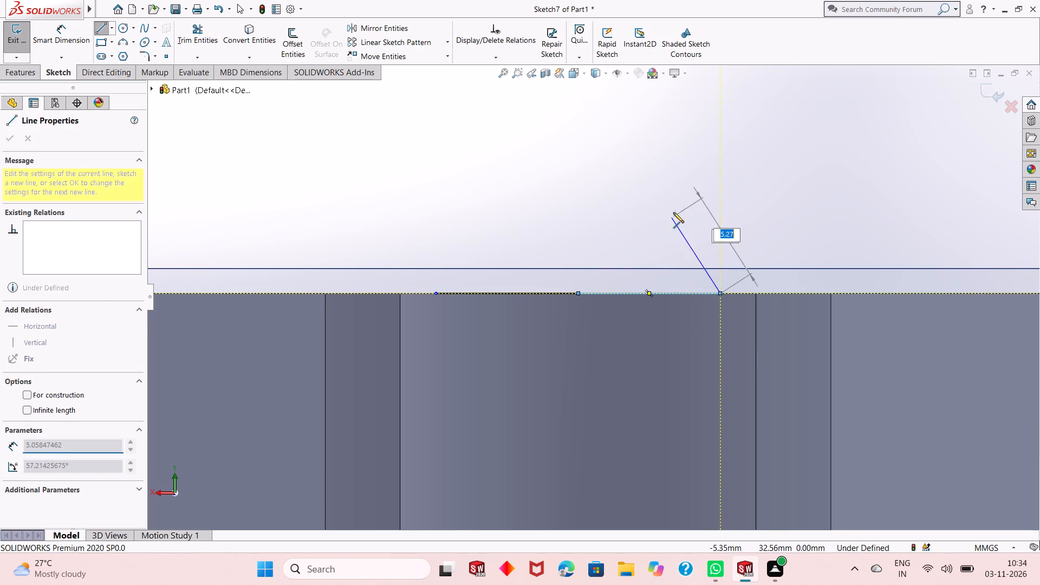
right_click(673, 212)
click(690, 217)
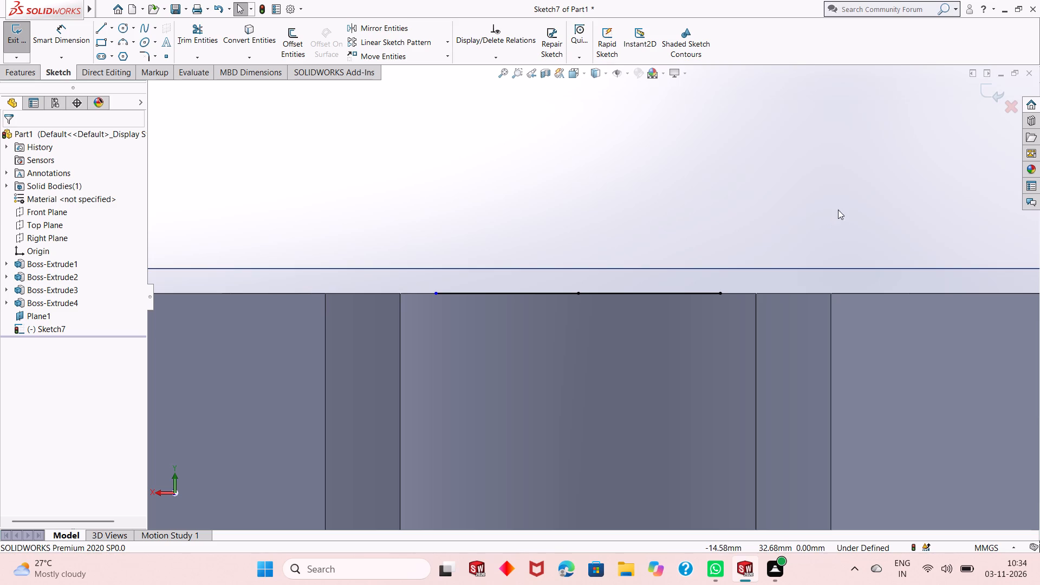
From the top line's left end, sketch connected lines 2.5 mm down, 1 mm outward and 3 mm down.
scroll(633, 245, down, 3)
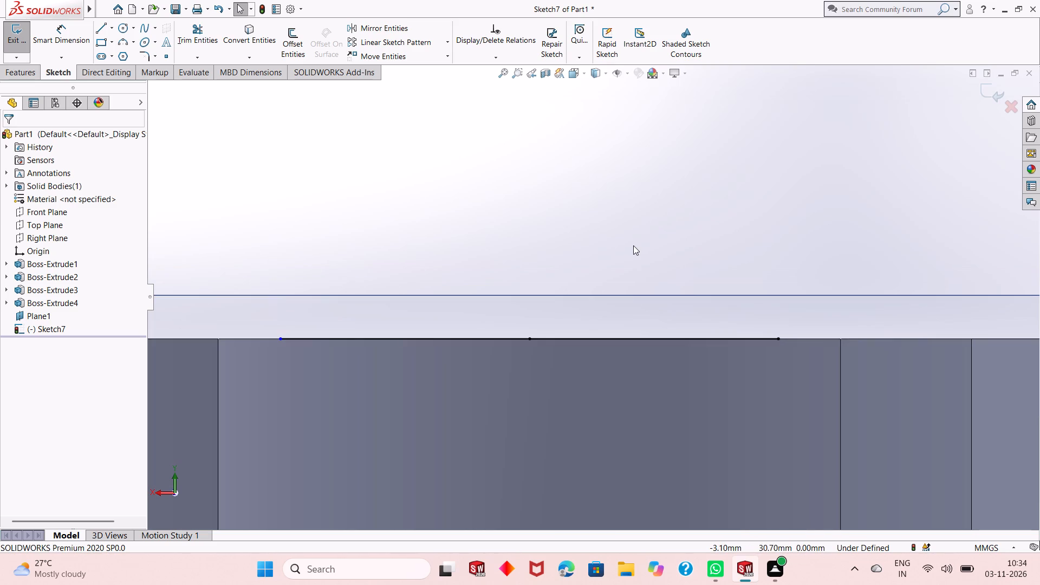
scroll(525, 392, up, 4)
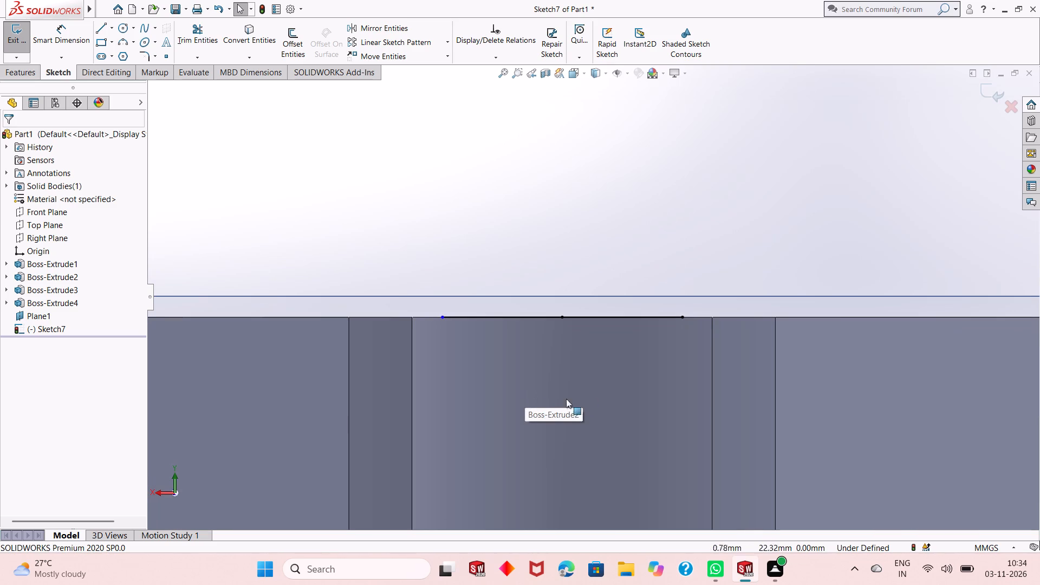
scroll(581, 359, up, 3)
scroll(594, 362, down, 1)
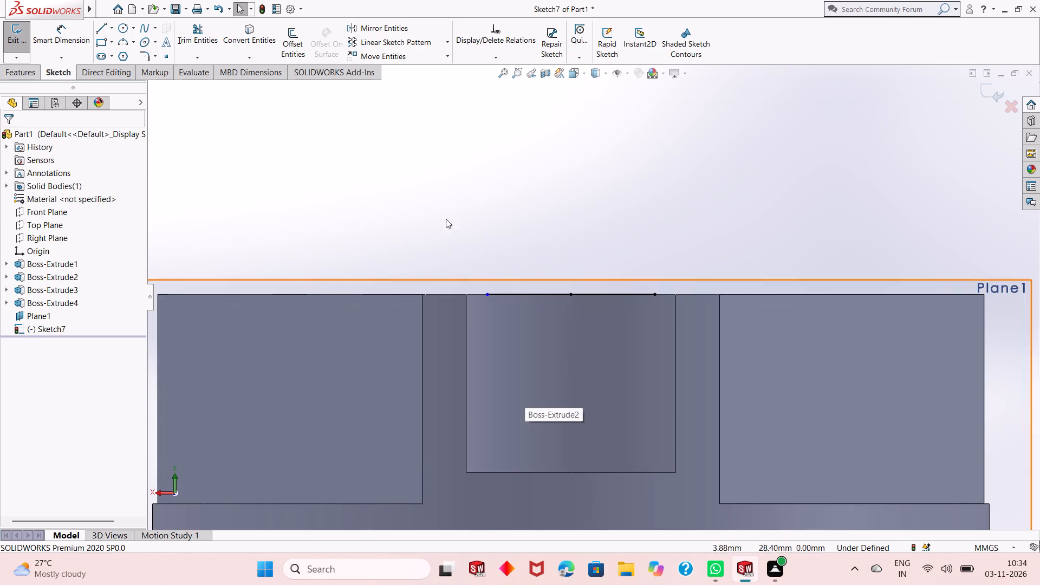
click(102, 27)
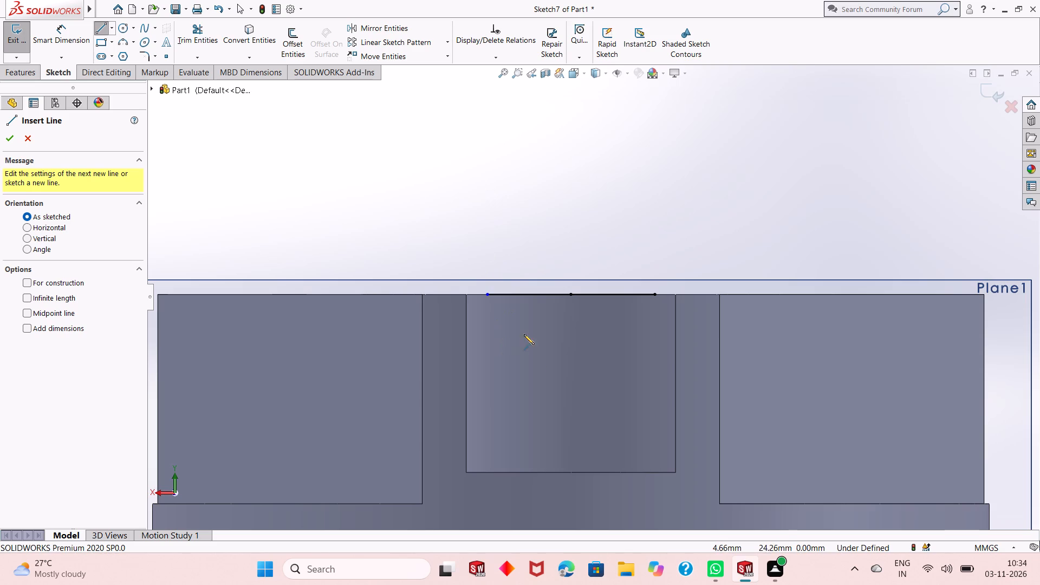
click(487, 295)
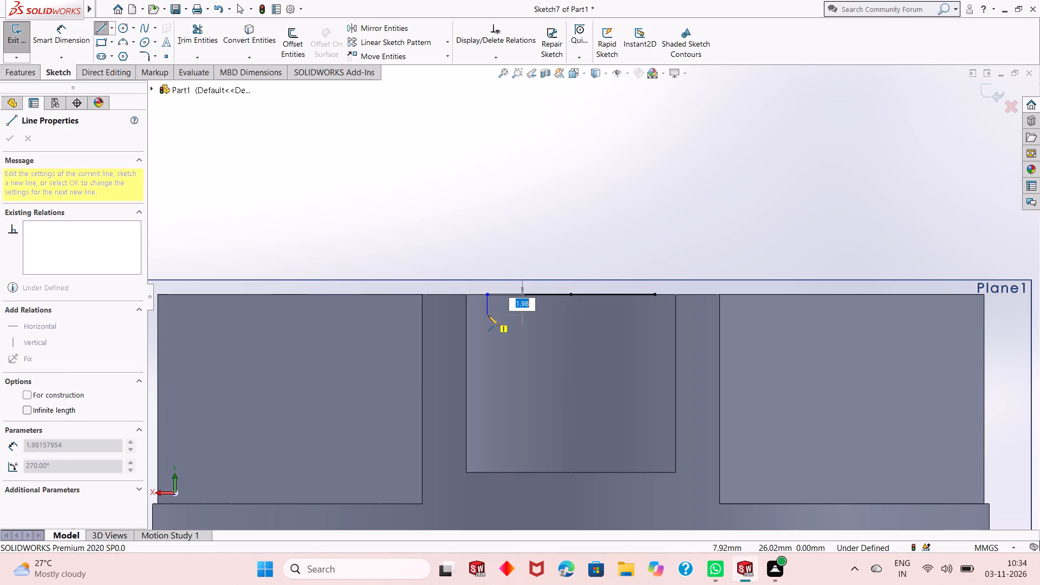
text(2.5)
key(Return)
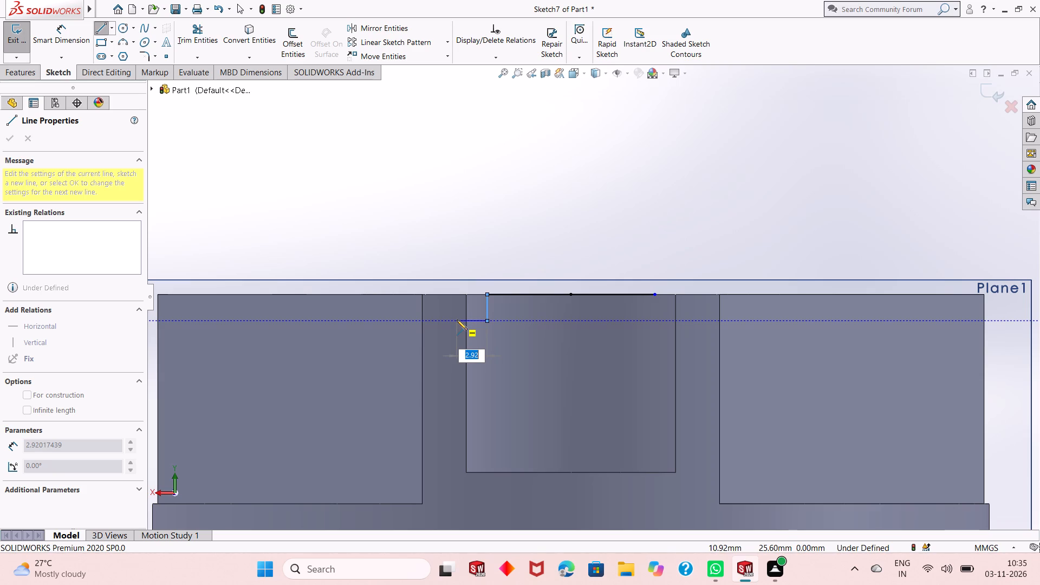
key(1)
key(Return)
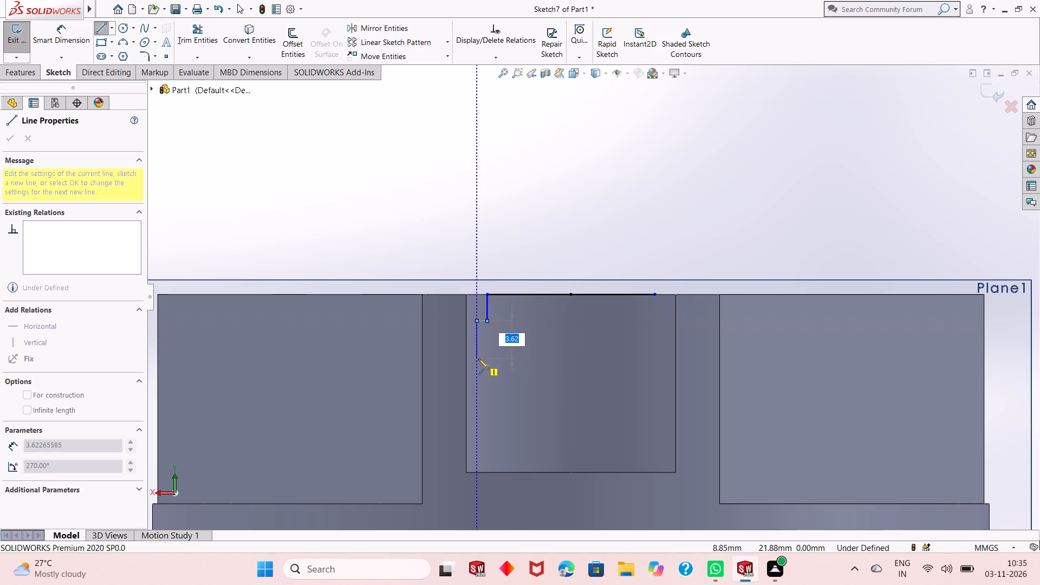
key(3)
key(Return)
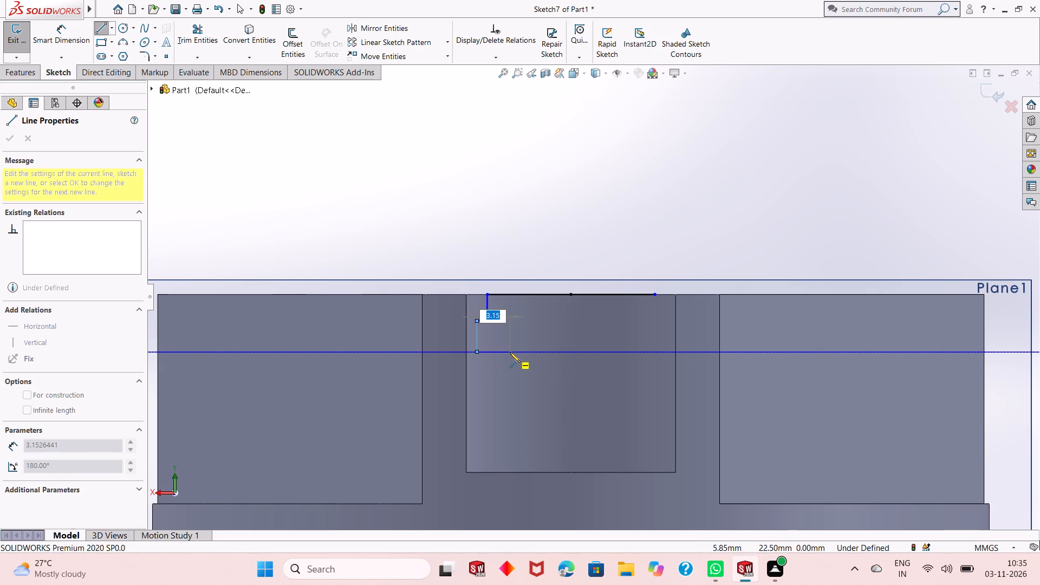
Continue the profile with lines 3 mm inward, 3 mm down and 12 mm horizontally across to the right.
key(3)
key(Return)
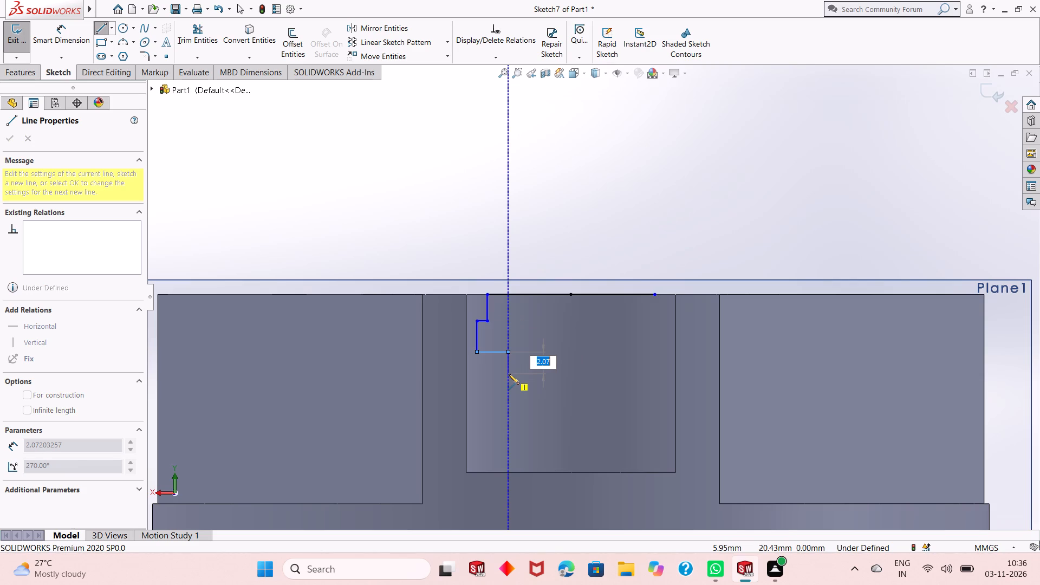
key(3)
key(Return)
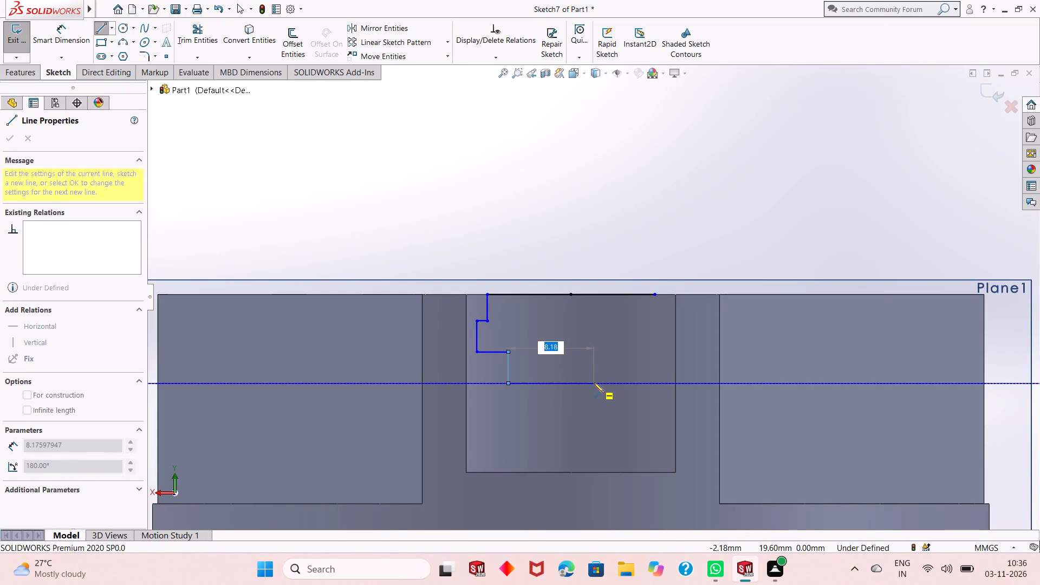
text(12)
key(Return)
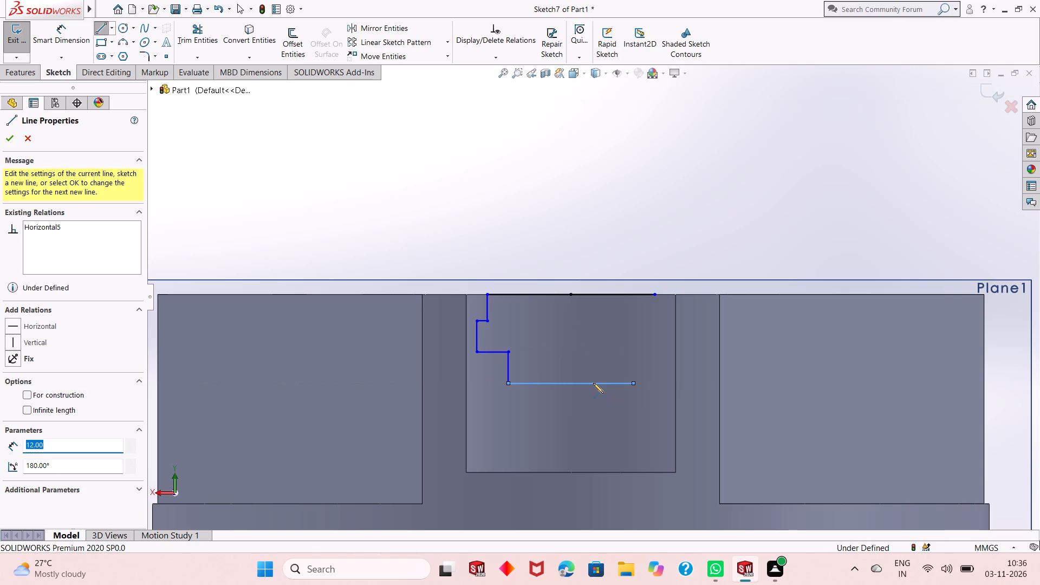
Continue the profile 3 mm up, level with the left step, and 1 mm outward to the right.
click(633, 352)
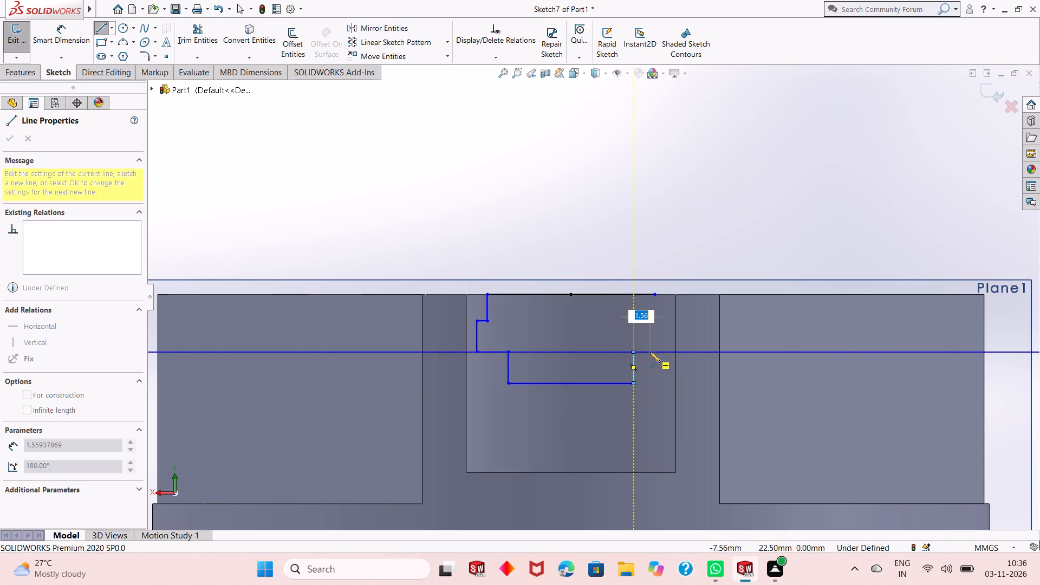
key(3)
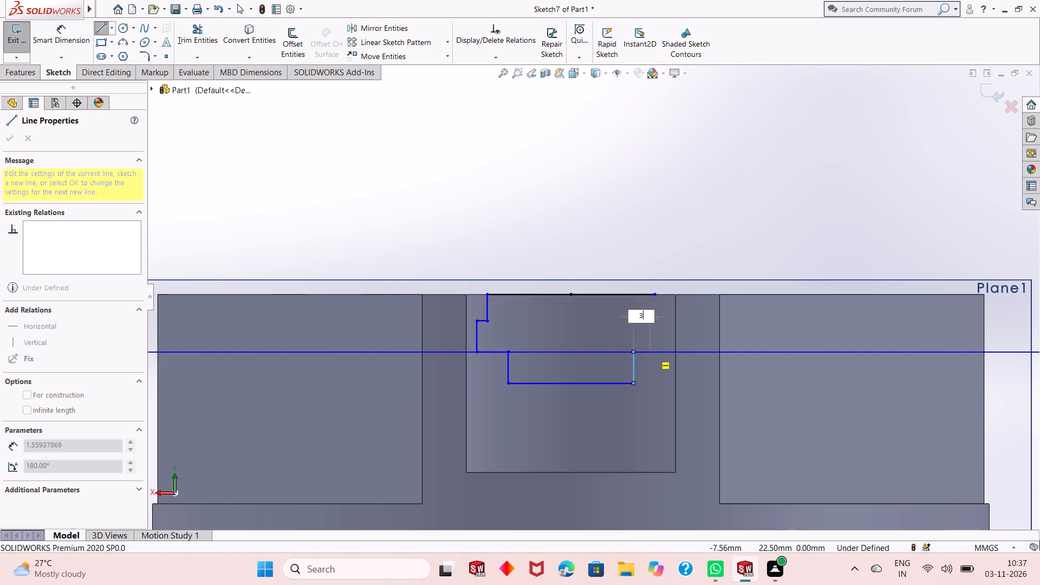
key(BackSpace)
key(1)
key(Return)
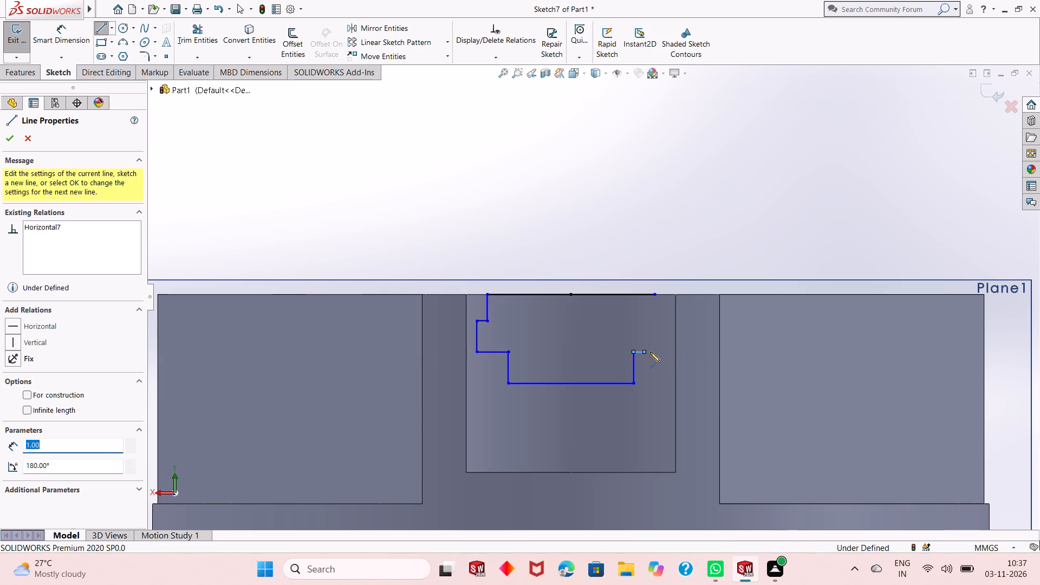
Undo the last 1 mm outward line at the profile's right step.
key(ctrl+z)
key(Escape)
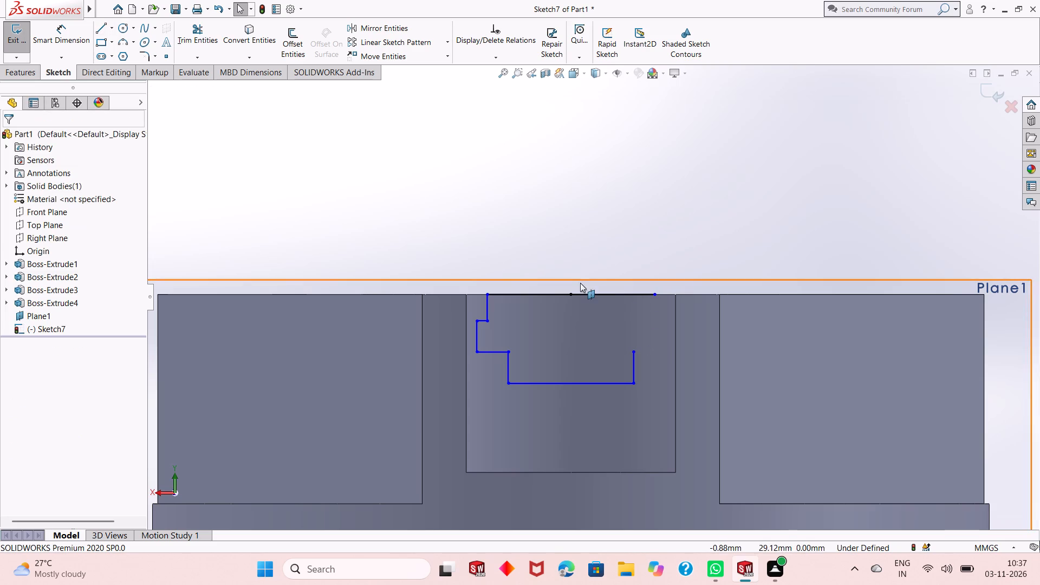
key(Escape)
Close the profile's right side with lines 3 mm outward, 3 mm up, 1 mm inward and 2.5 mm up to the top edge's end.
click(103, 26)
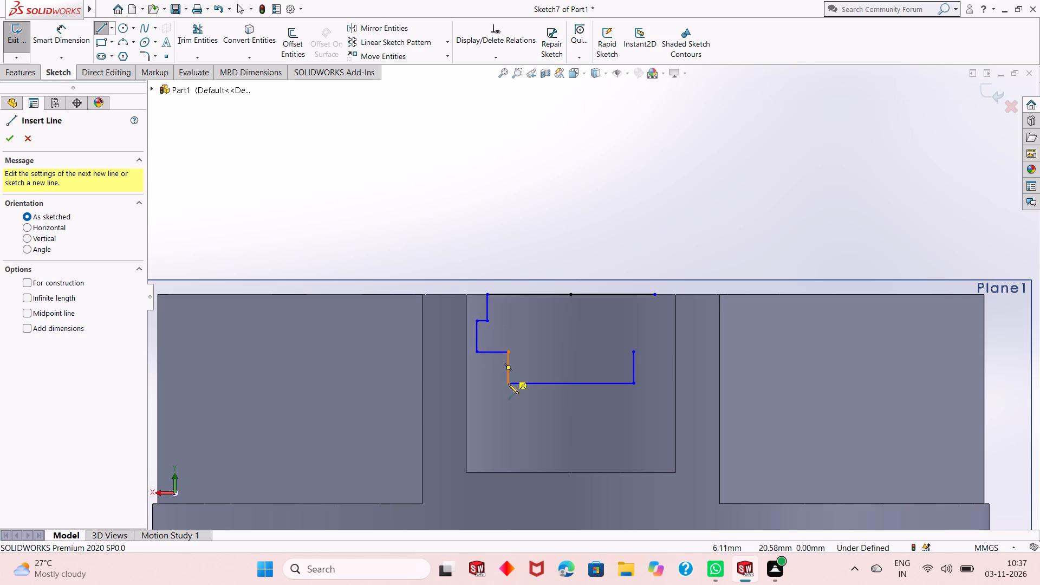
click(633, 353)
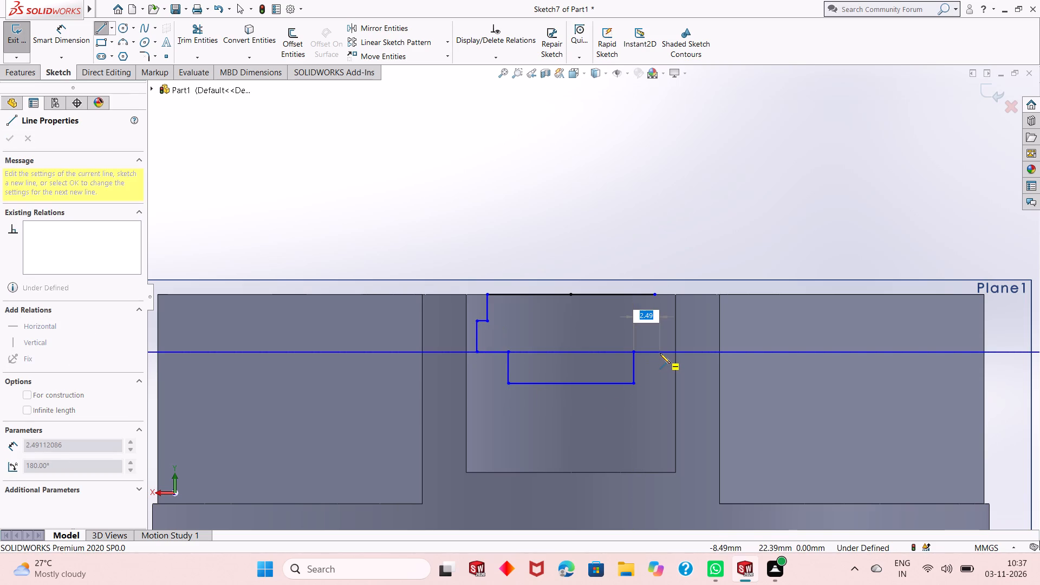
key(3)
key(Return)
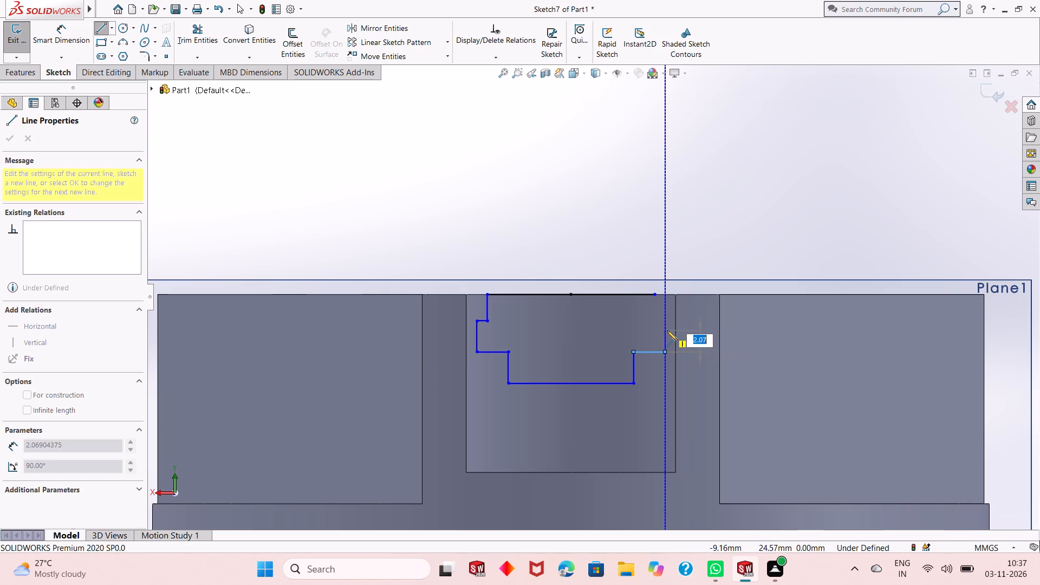
key(3)
key(Return)
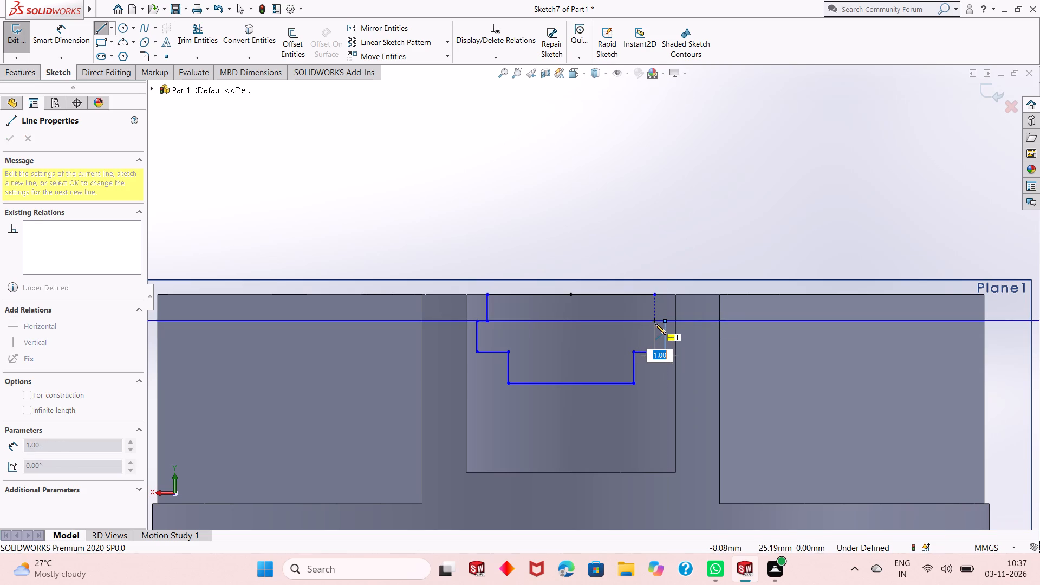
click(655, 324)
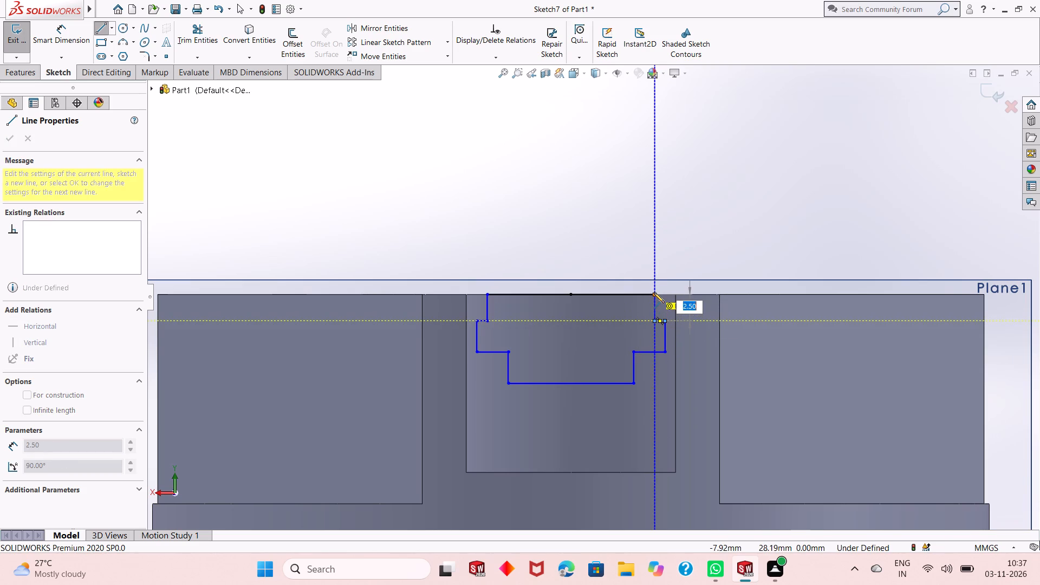
click(654, 292)
right_click(629, 200)
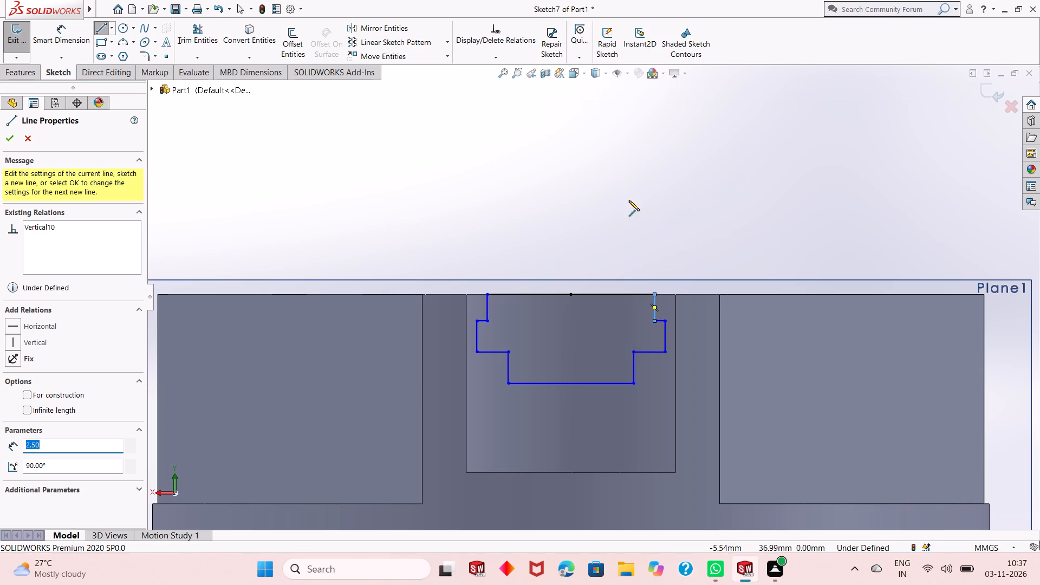
click(651, 209)
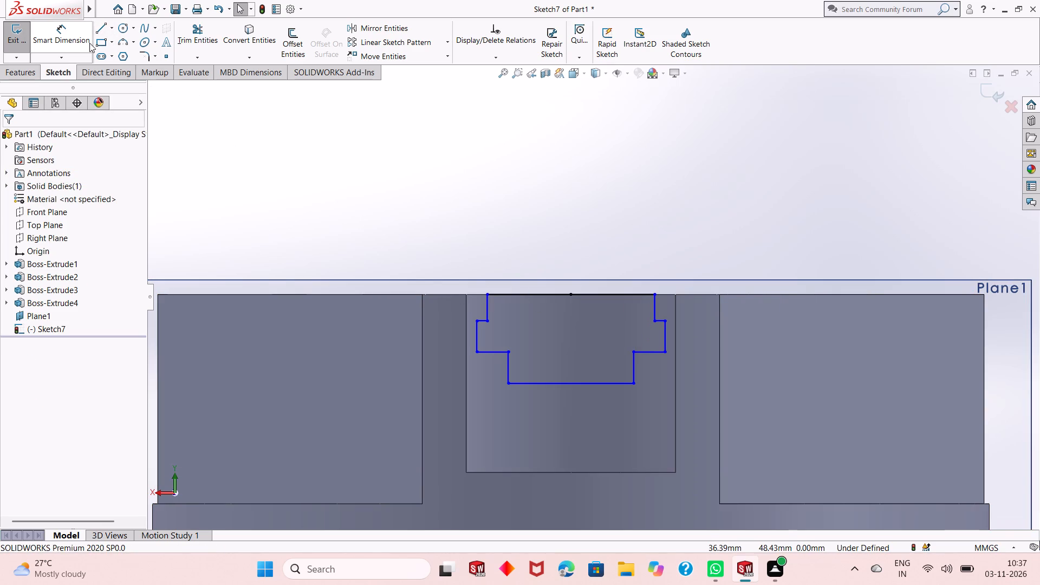
Dimension the profile's width between the top edge's endpoints and between the upper outer corners of the two side steps.
click(68, 42)
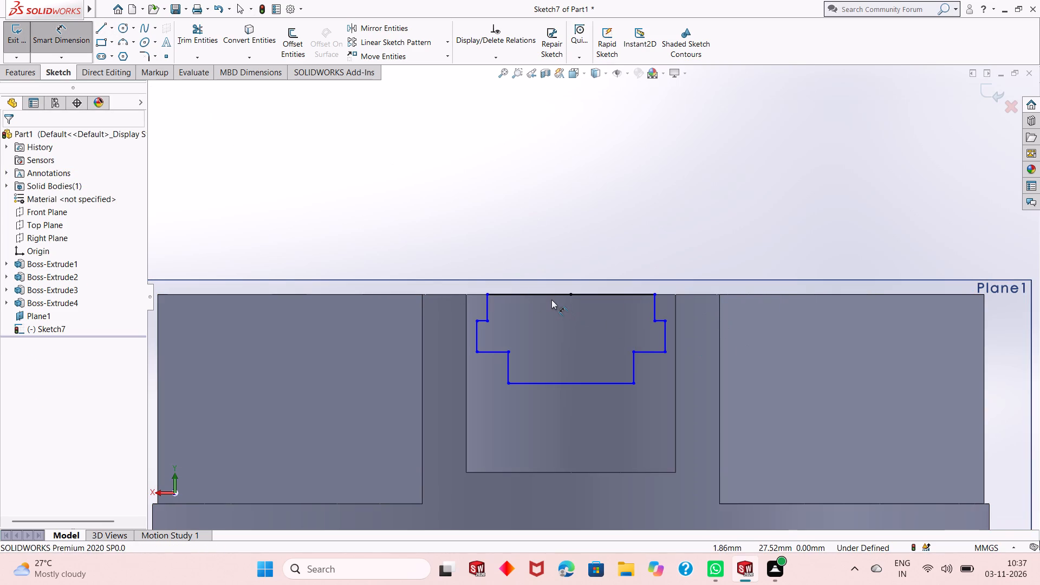
click(487, 293)
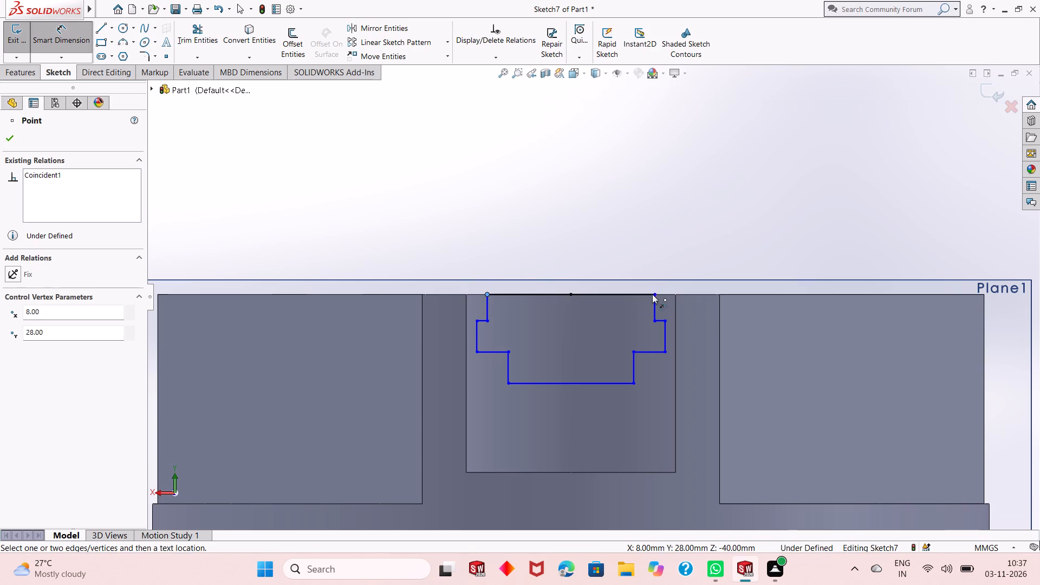
click(656, 292)
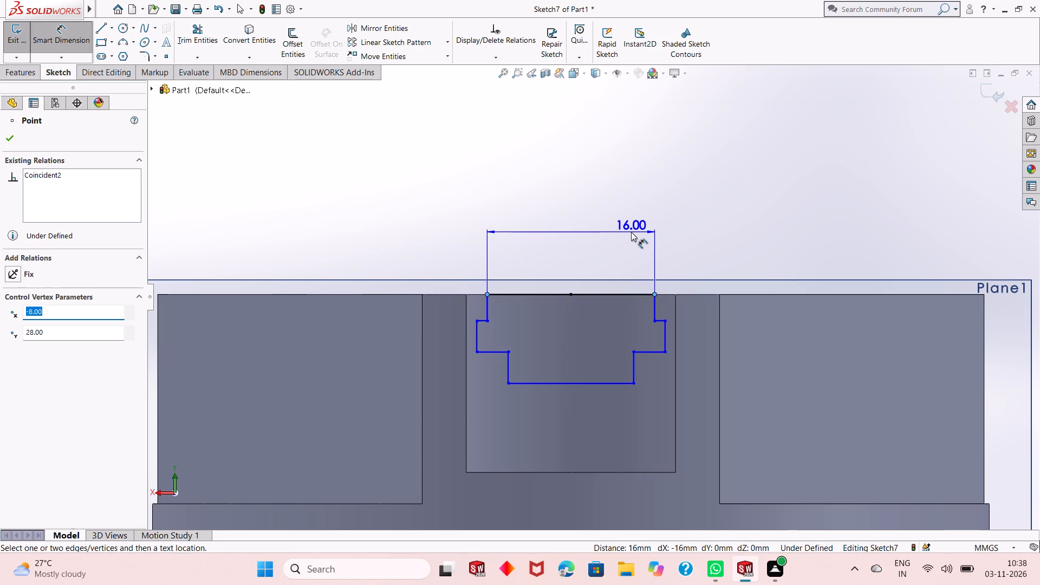
click(631, 232)
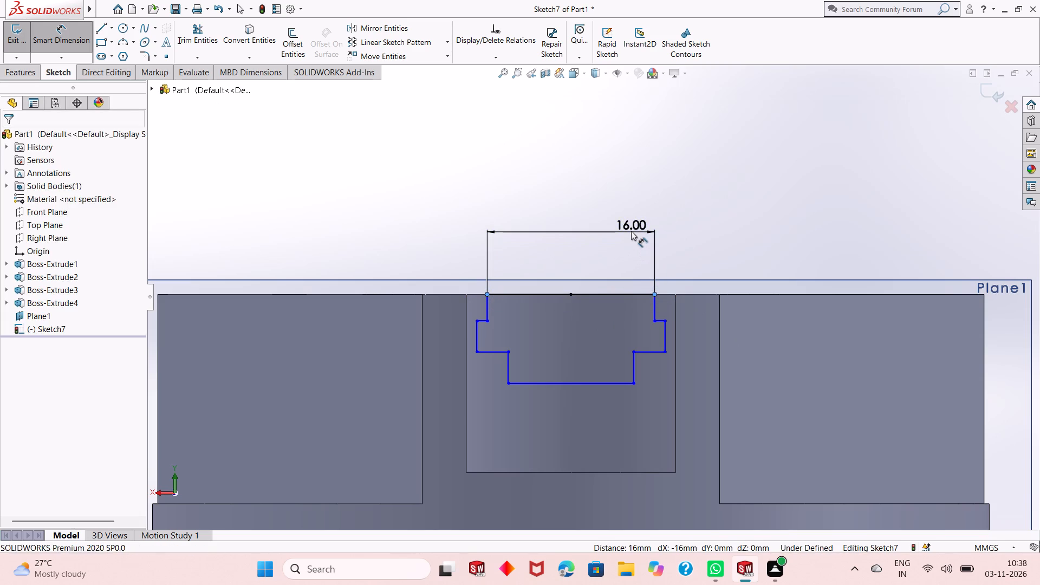
click(585, 216)
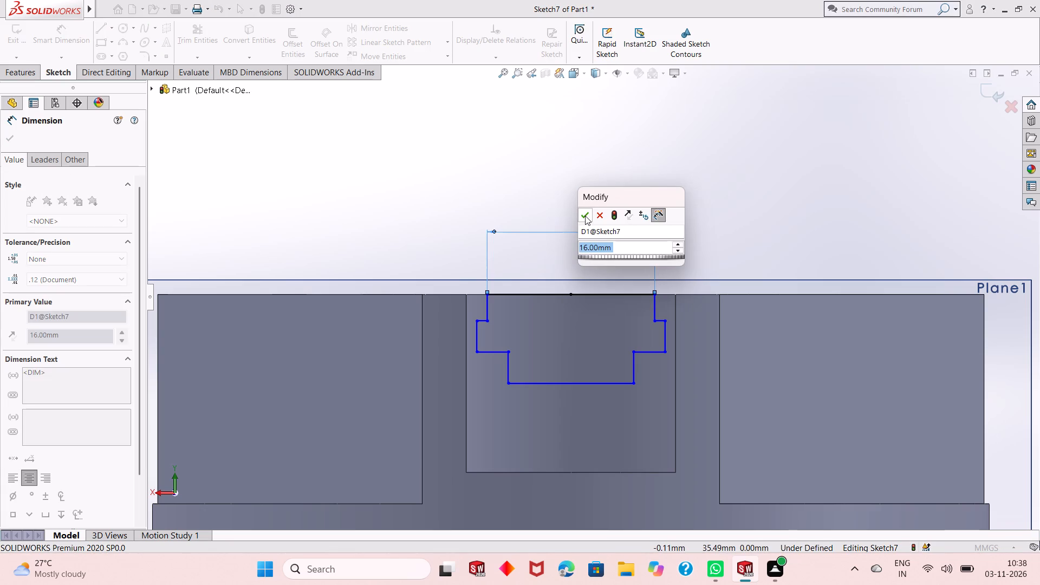
click(476, 321)
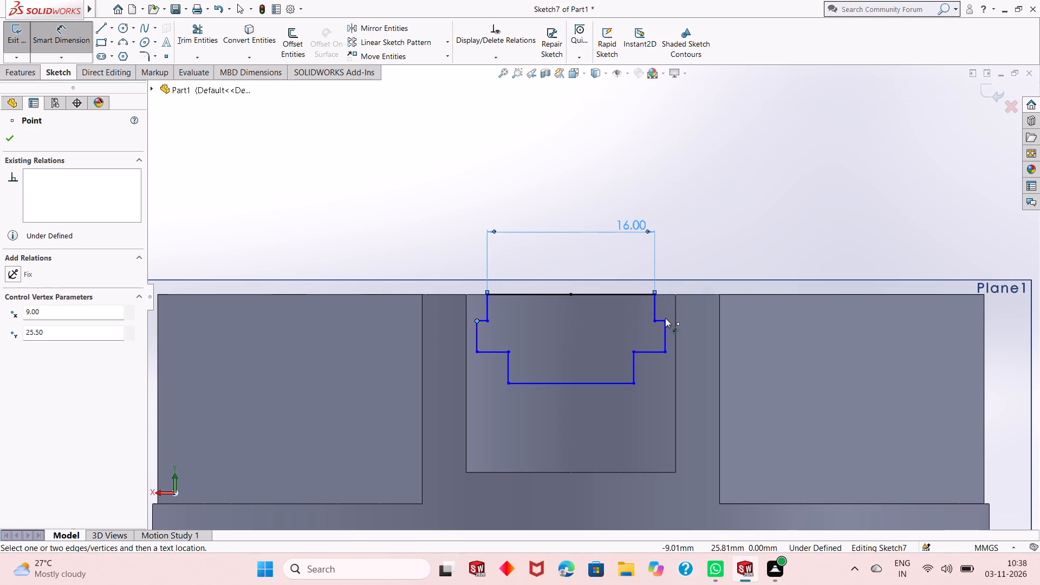
click(665, 318)
click(648, 202)
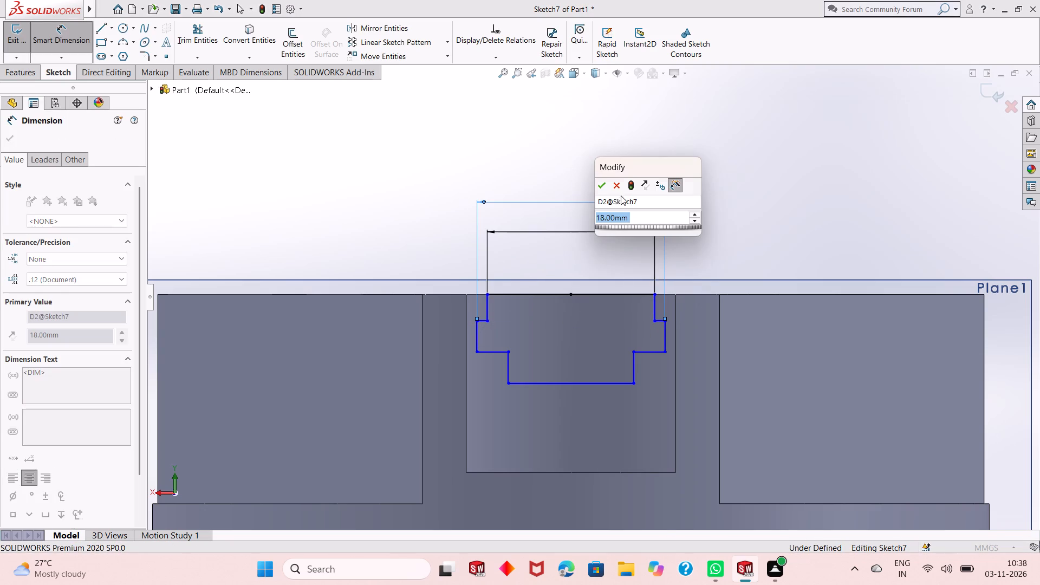
click(600, 190)
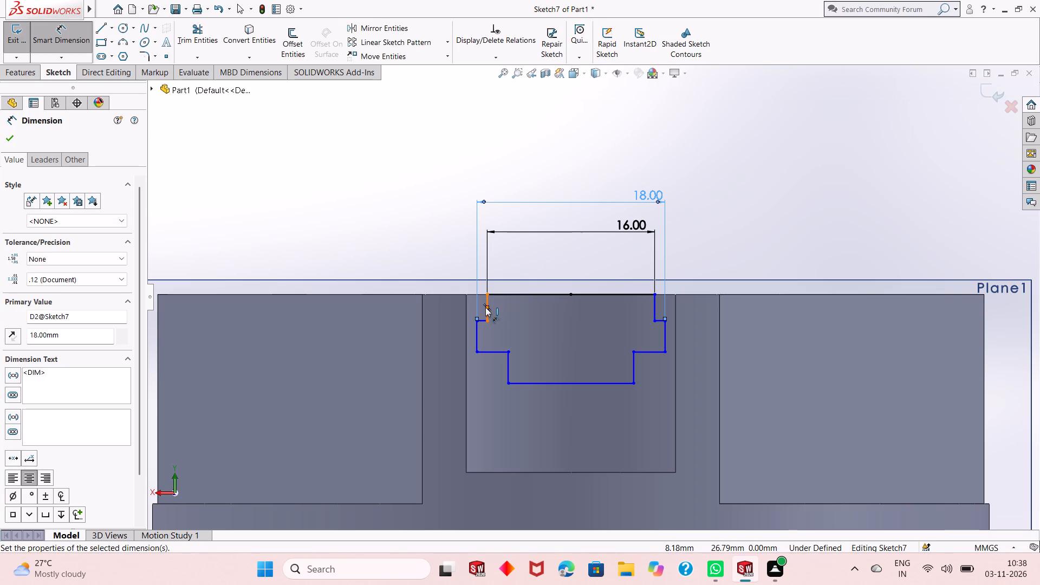
Dimension the length of the profile's upper left vertical line, placing the dimension to the left of the profile.
click(485, 307)
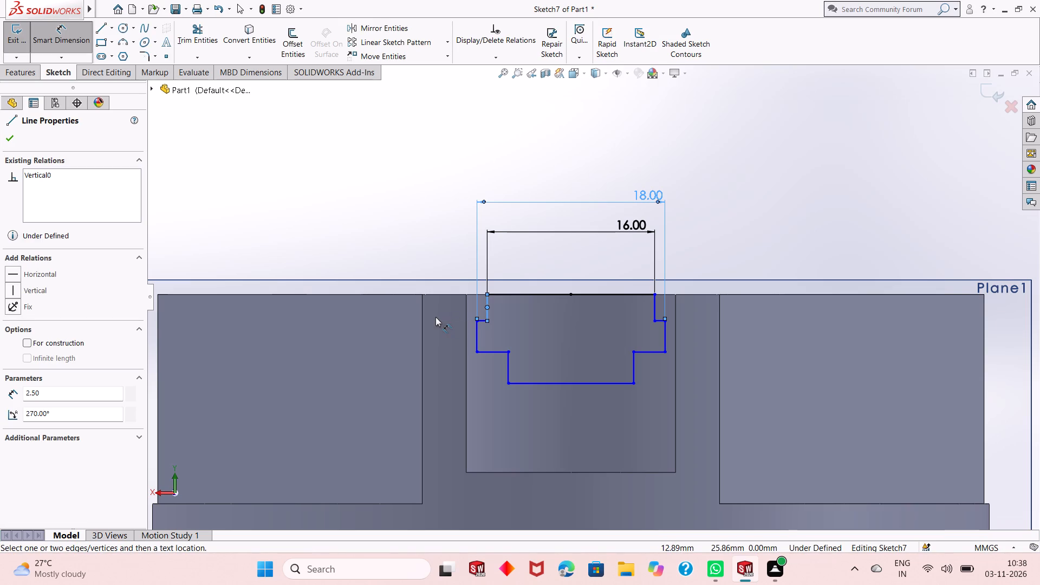
key(Escape)
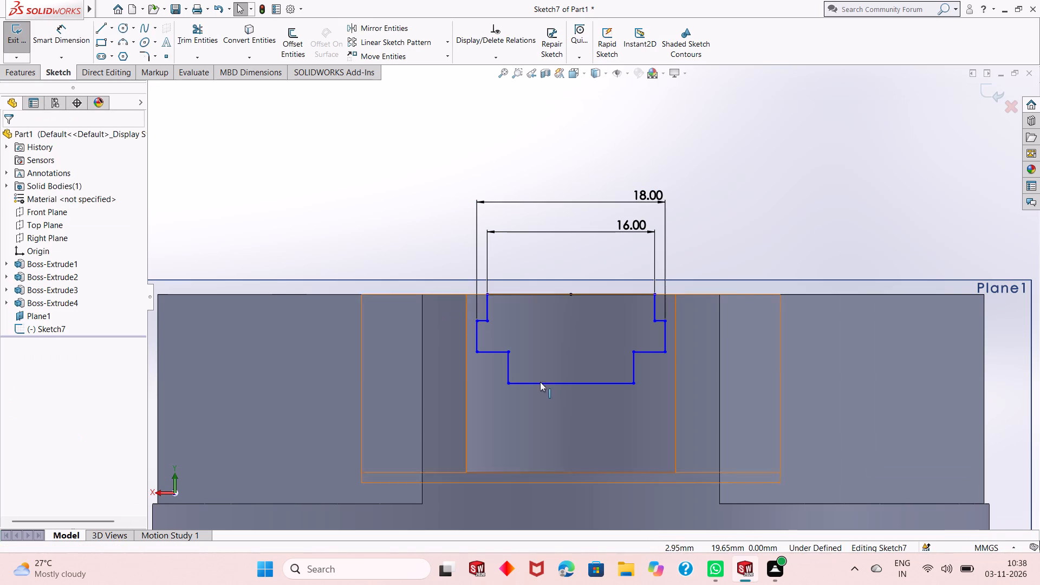
click(72, 42)
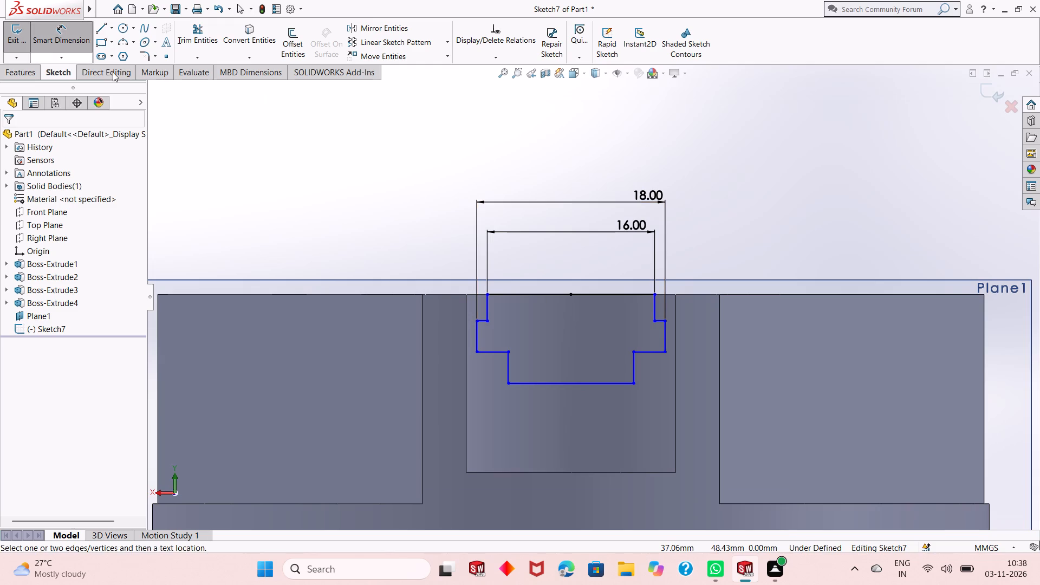
click(487, 315)
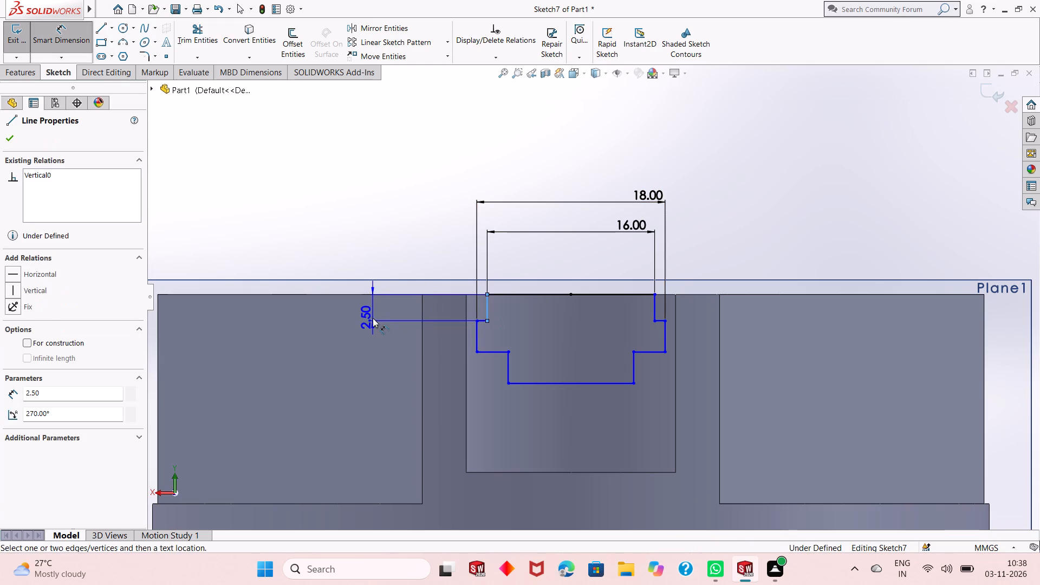
click(372, 318)
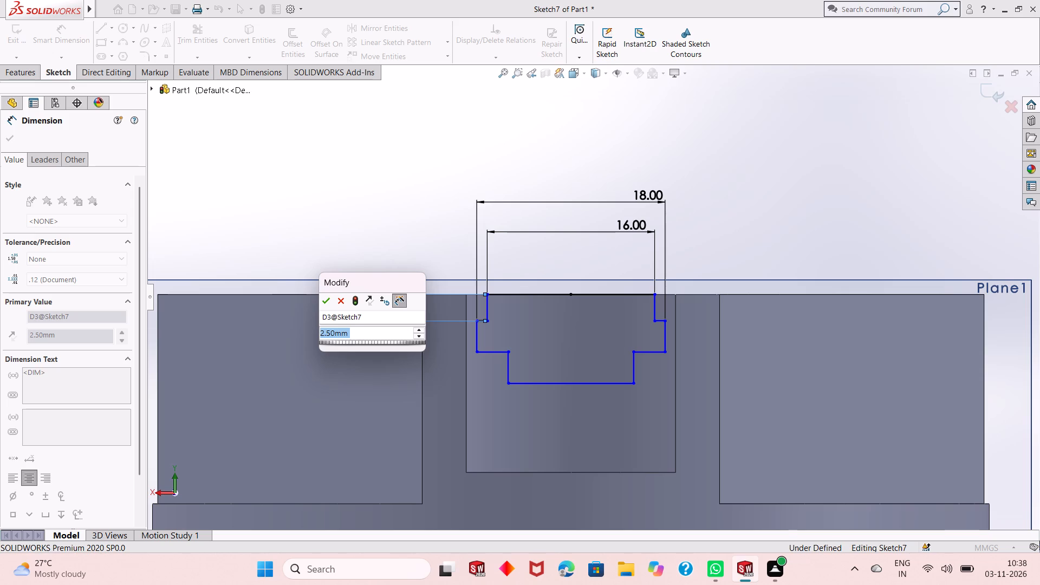
key(Return)
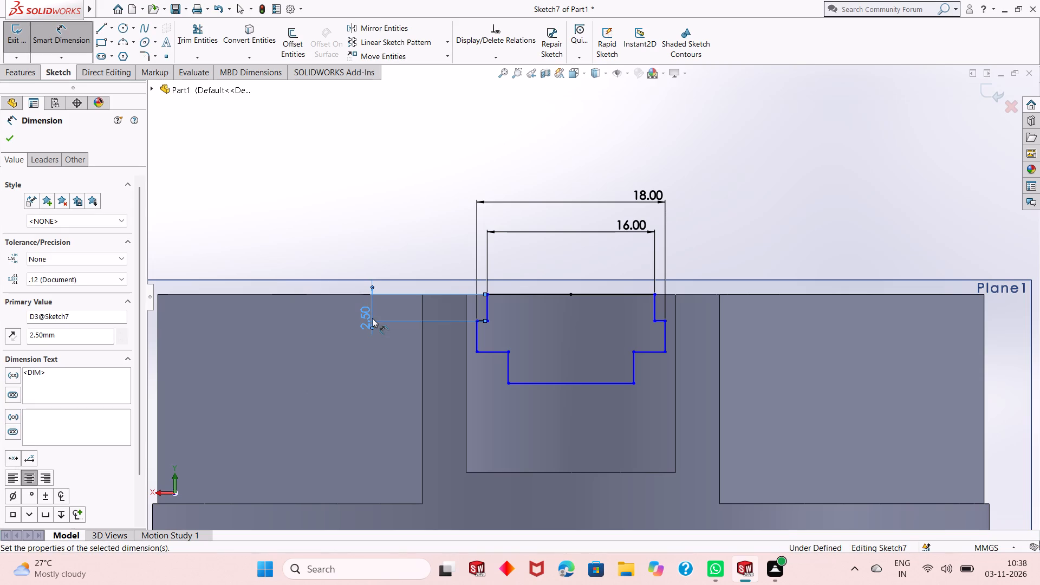
right_click(717, 193)
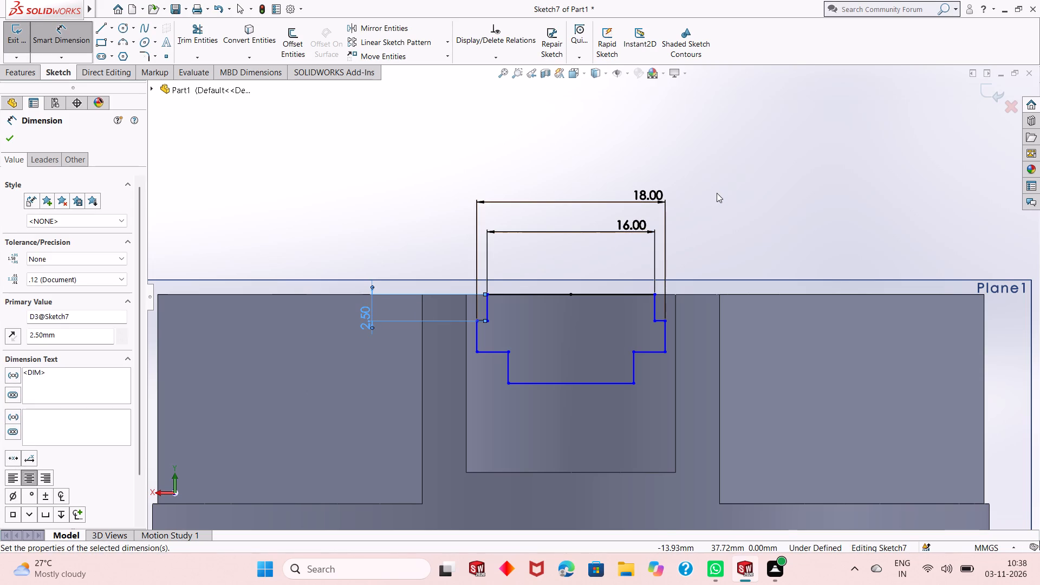
click(730, 223)
Make the upper left and upper right vertical lines of the profile equal in length.
scroll(623, 321, down, 3)
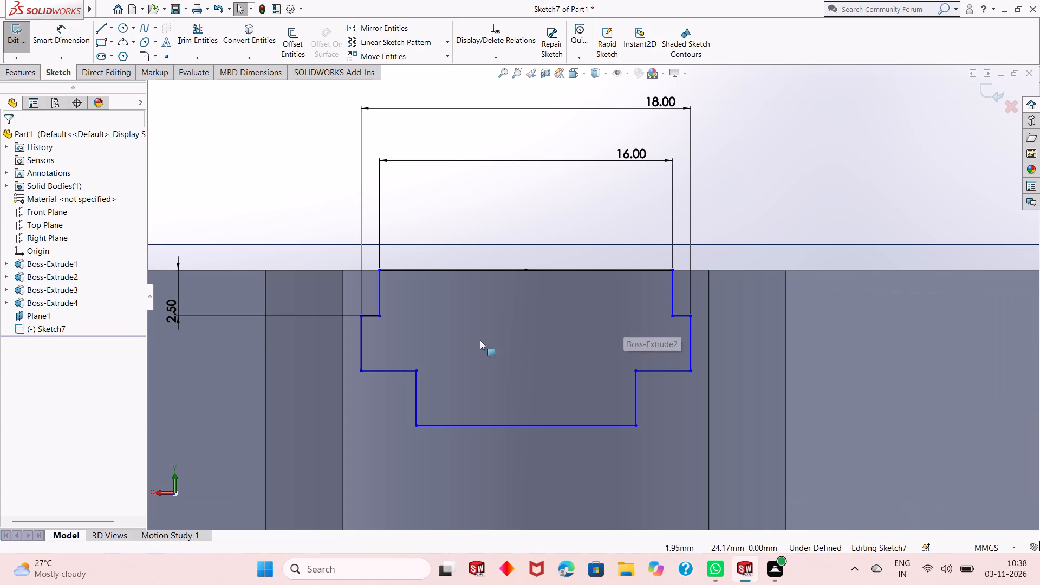
scroll(463, 340, up, 1)
click(414, 288)
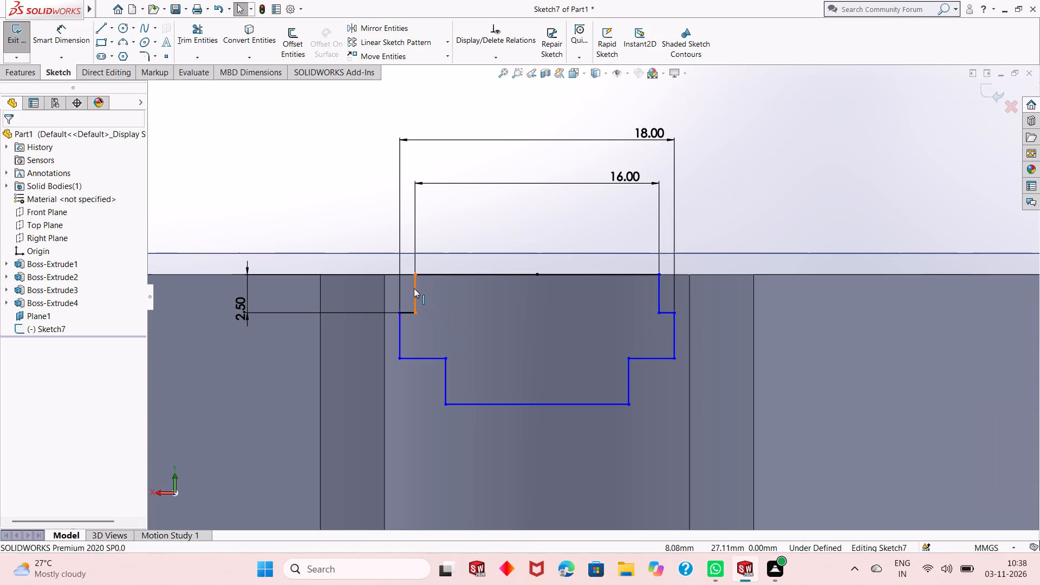
ctrl+click(660, 283)
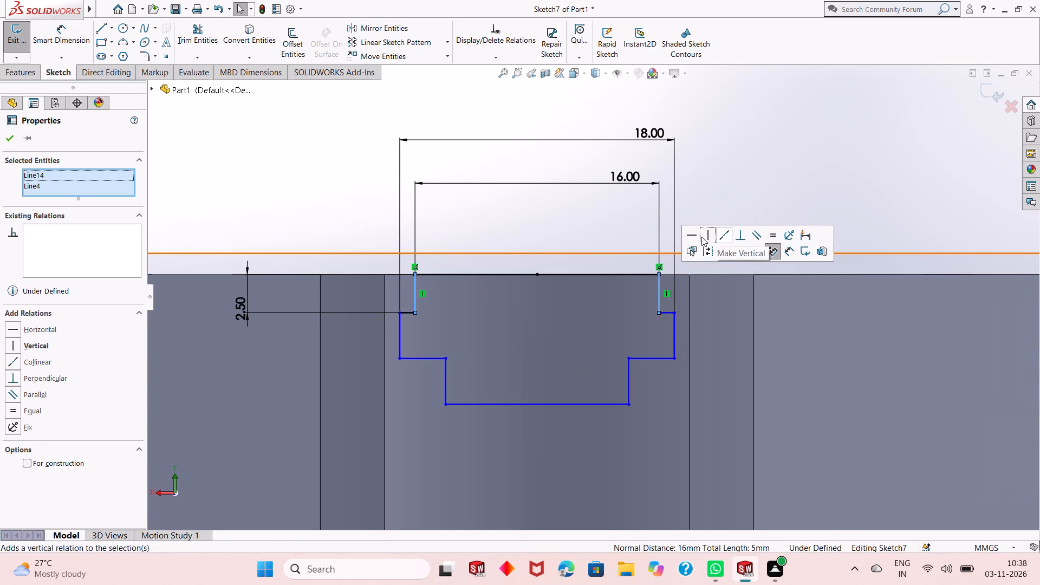
click(772, 235)
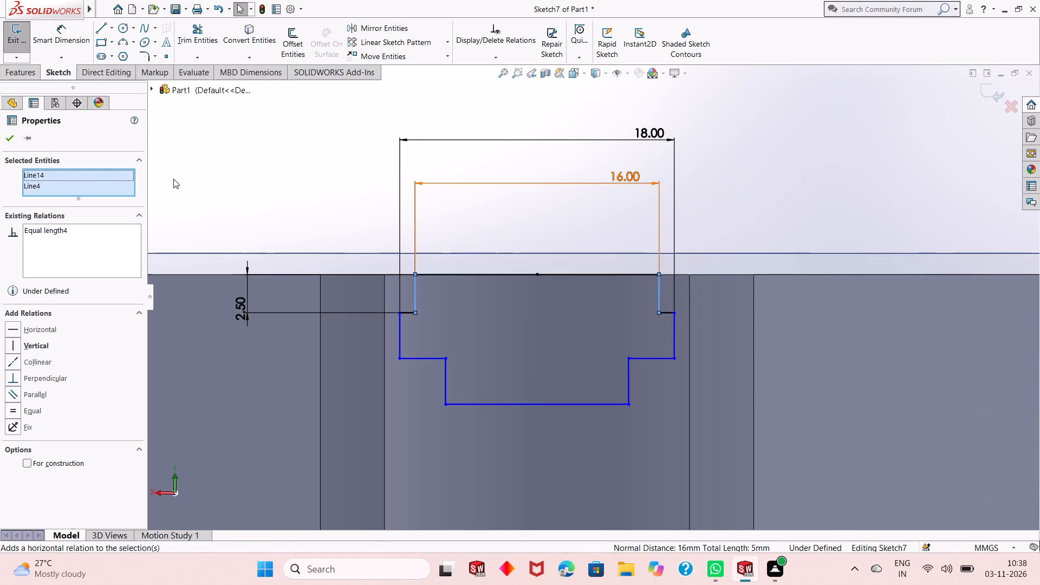
click(14, 135)
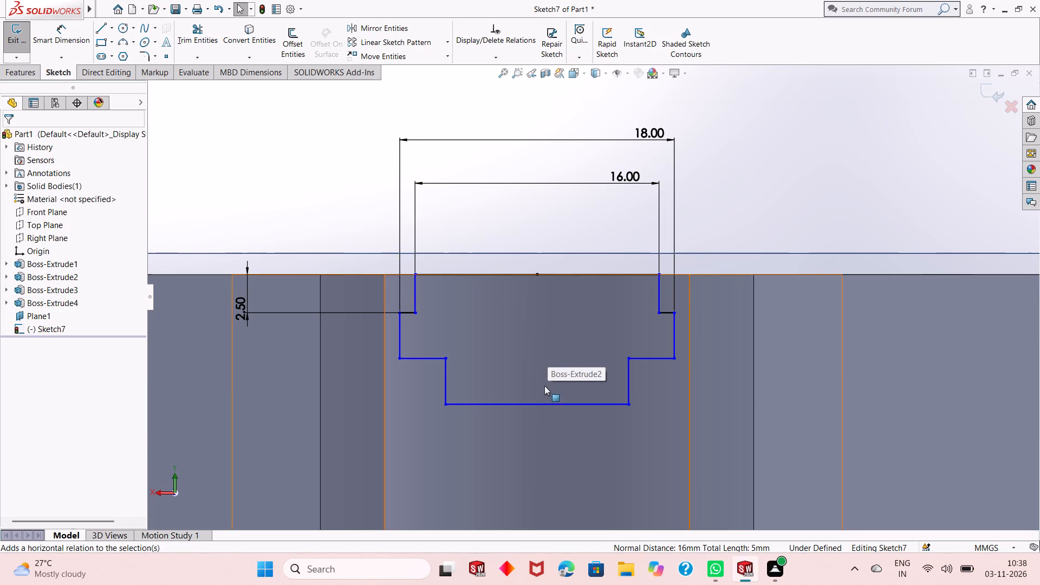
Dimension the profile's outermost left vertical line at 3 mm, with the dimension to the left of the profile.
scroll(535, 374, up, 1)
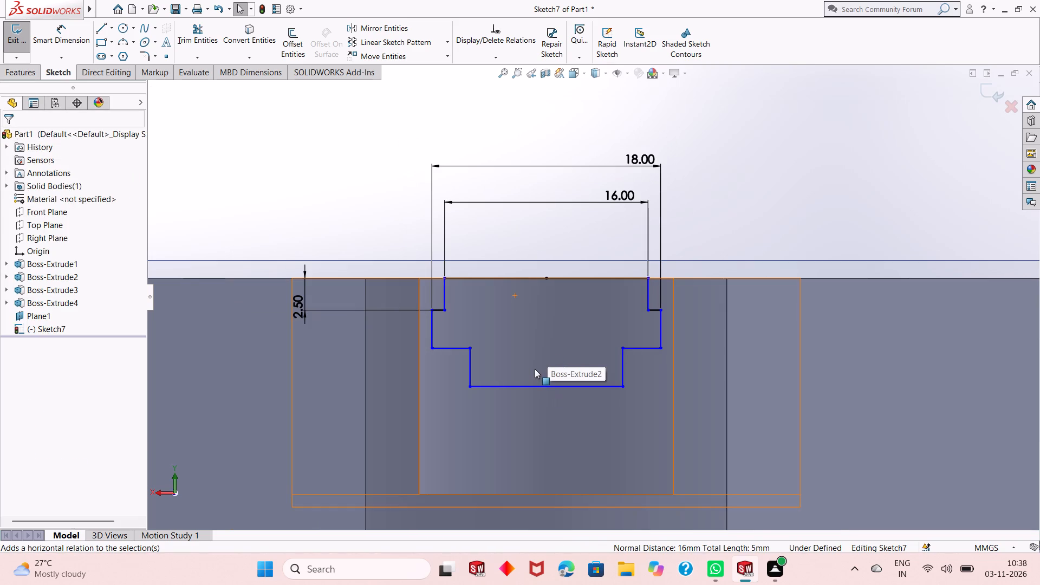
click(71, 42)
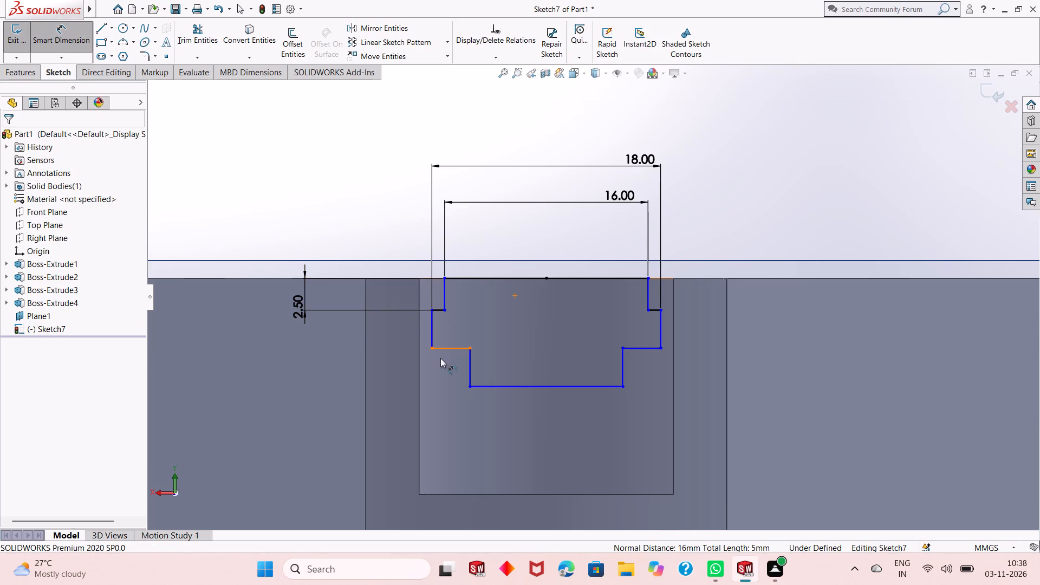
click(433, 326)
click(331, 357)
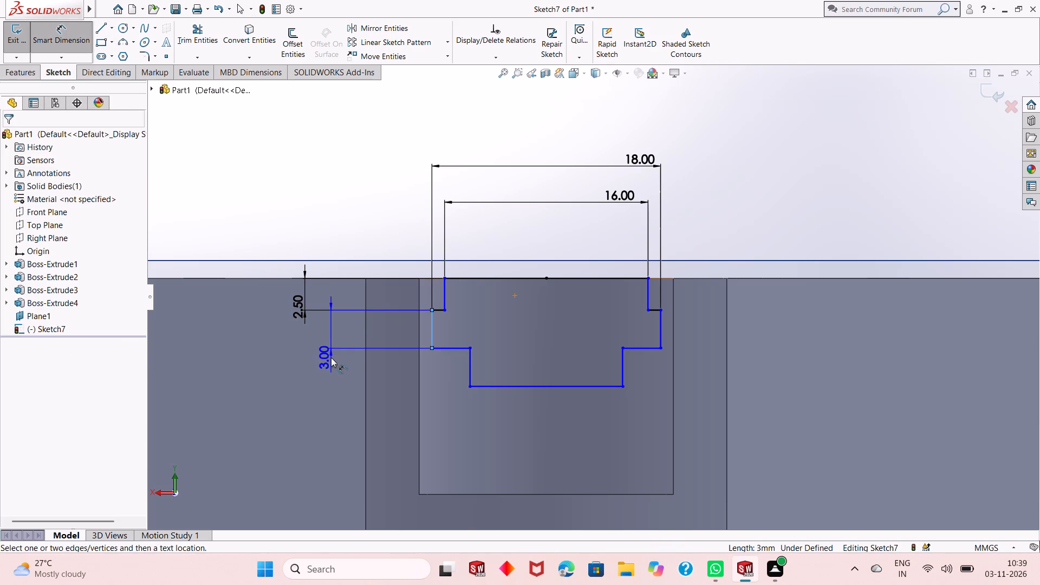
key(3)
key(Return)
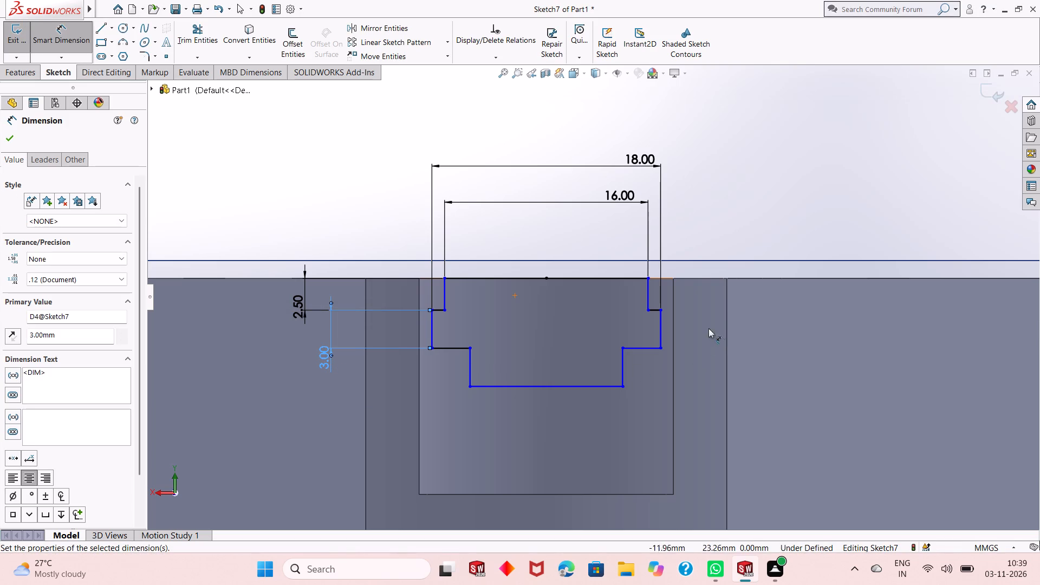
right_click(736, 160)
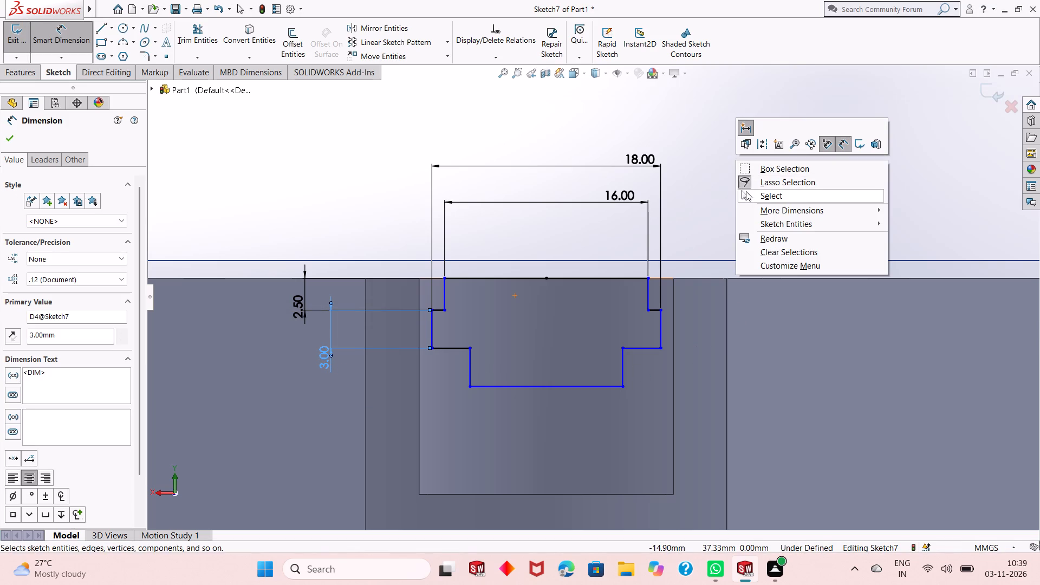
click(746, 196)
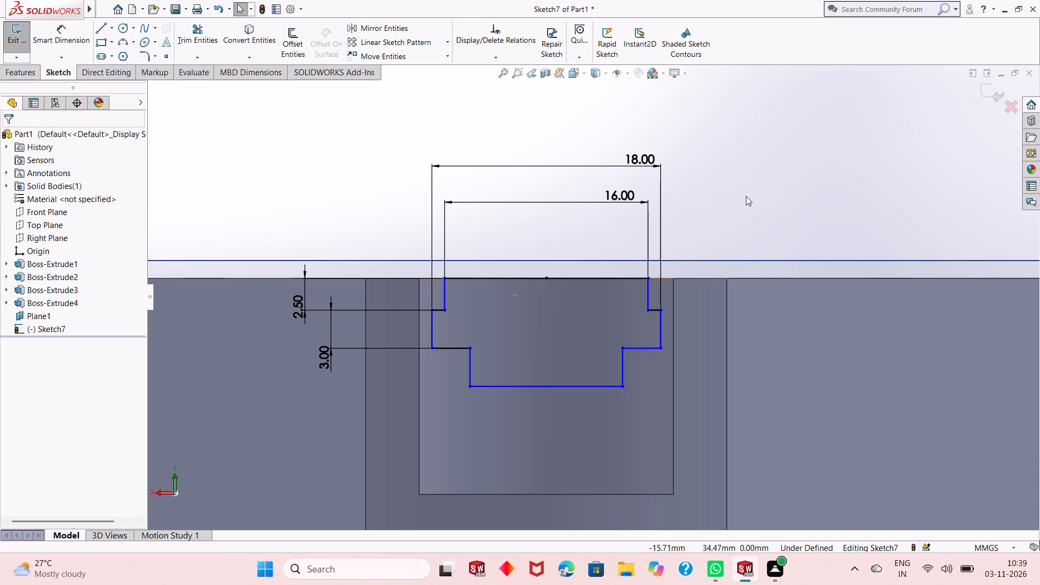
Make the profile's outermost left and right vertical lines equal in length.
click(434, 326)
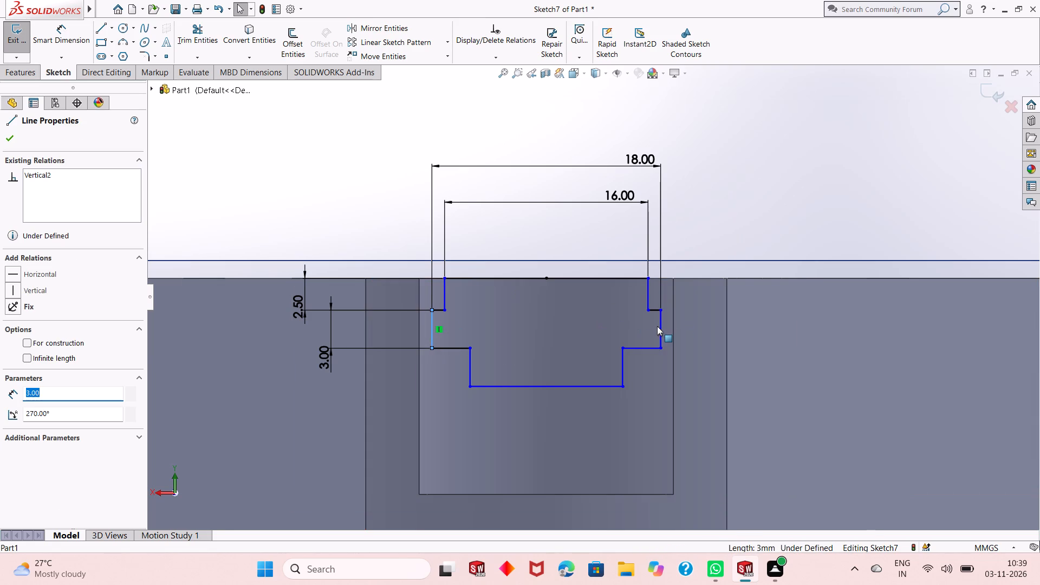
ctrl+click(658, 322)
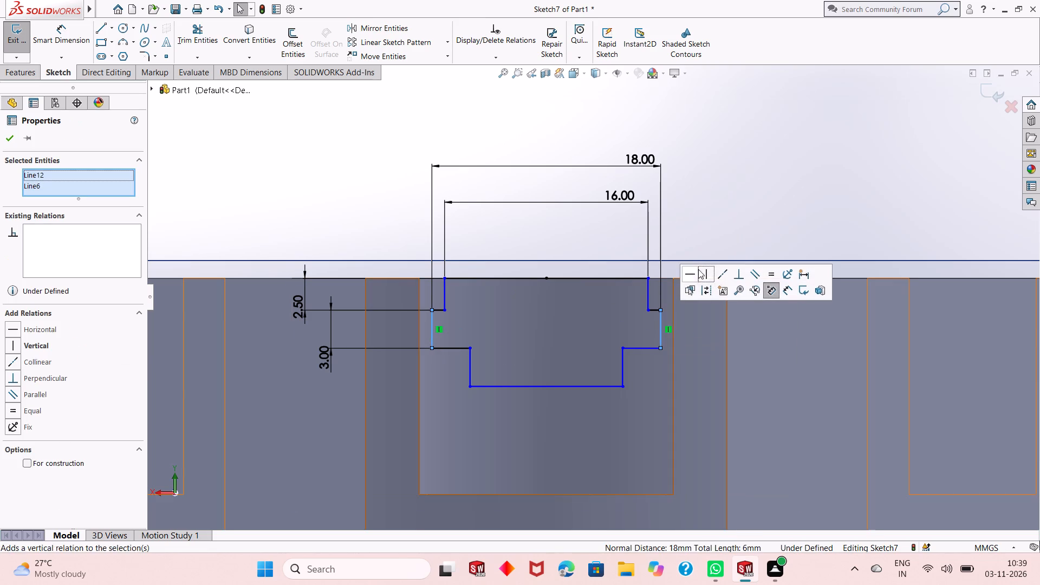
click(770, 273)
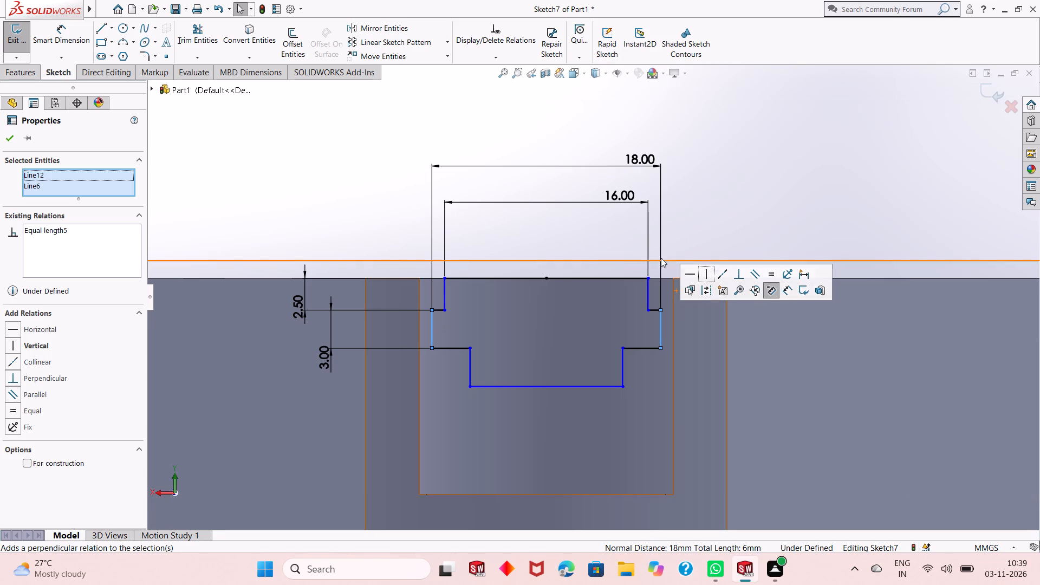
click(14, 135)
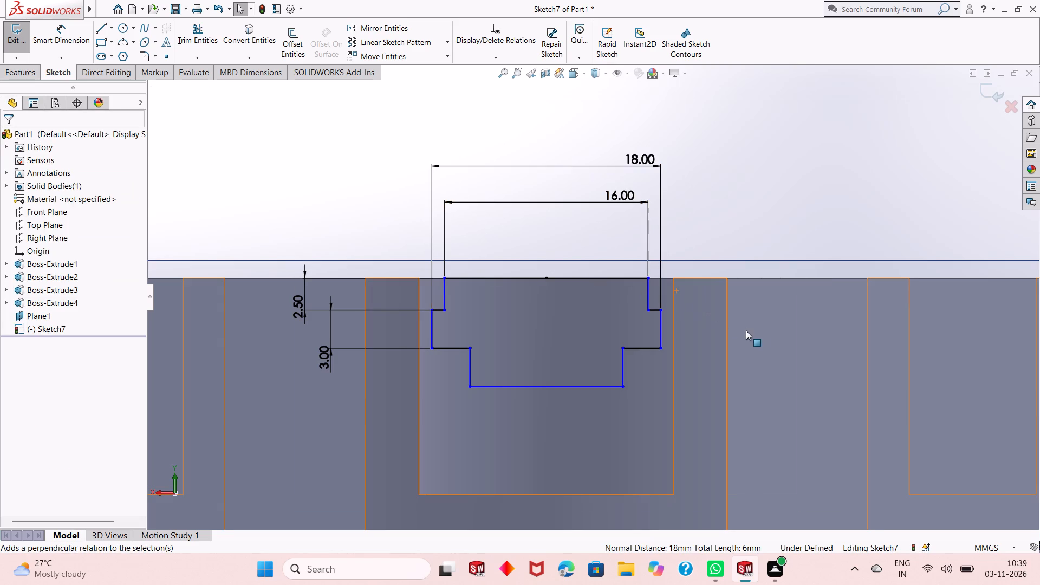
click(797, 229)
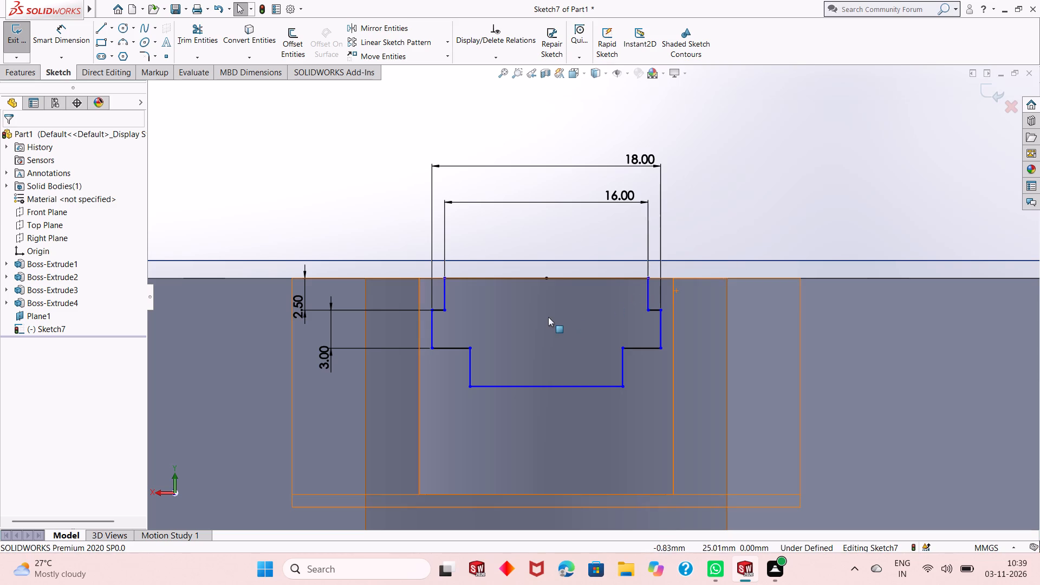
Dimension the width of the profile's bottom edge, placing the dimension below the profile.
scroll(548, 318, down, 2)
scroll(544, 333, up, 1)
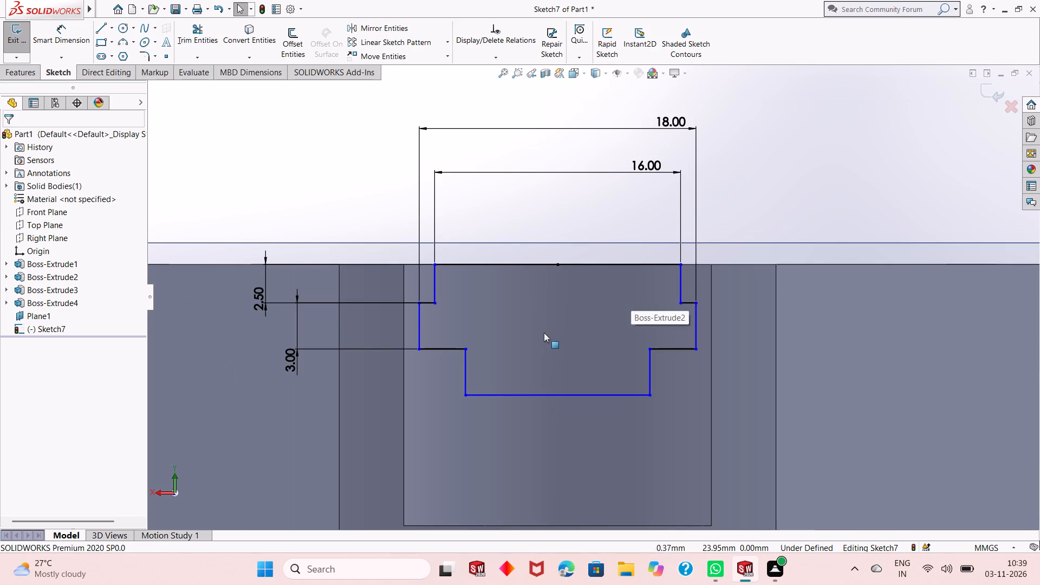
scroll(570, 362, up, 1)
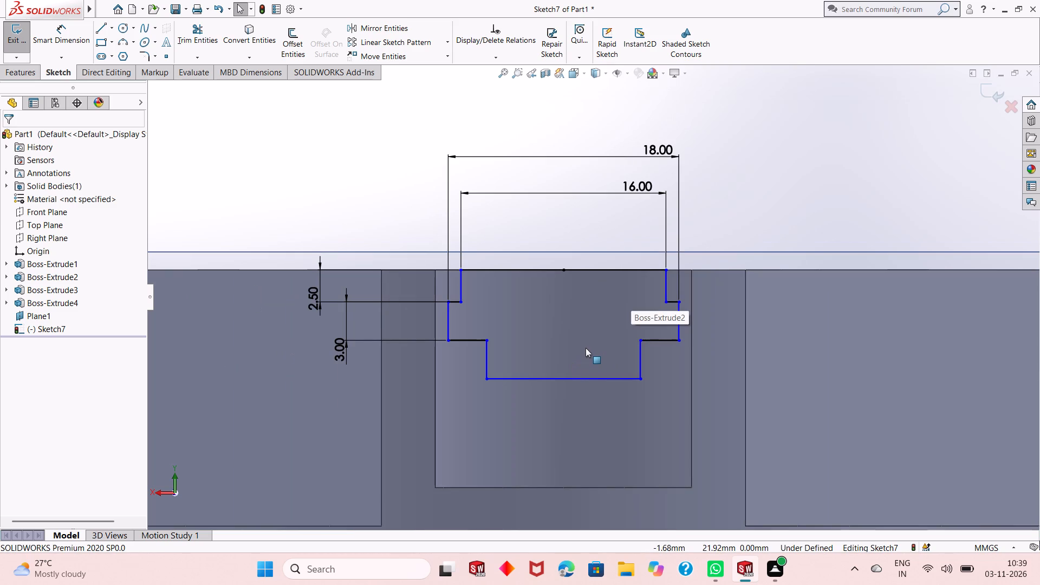
scroll(586, 348, down, 1)
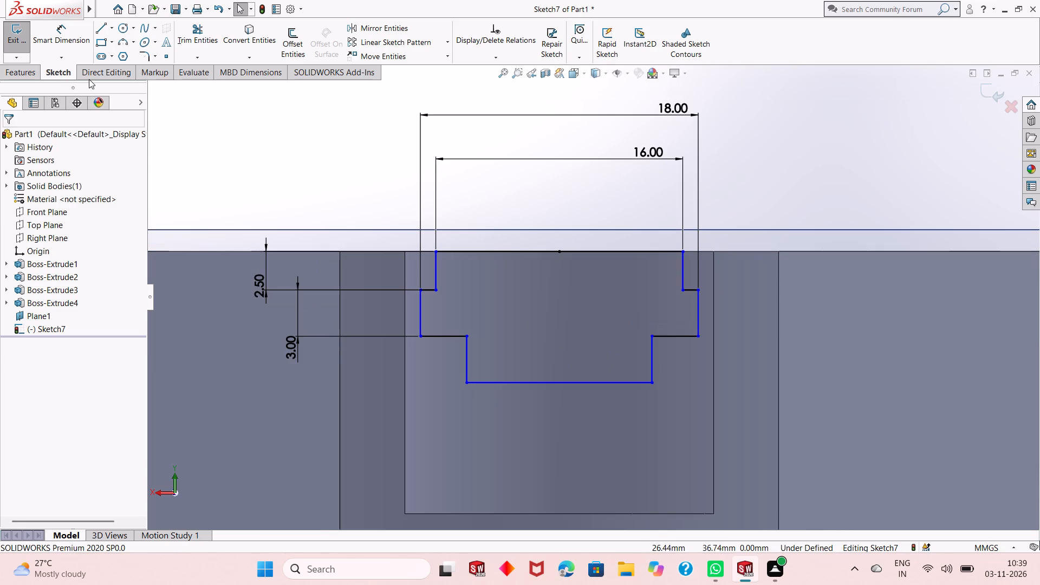
click(58, 32)
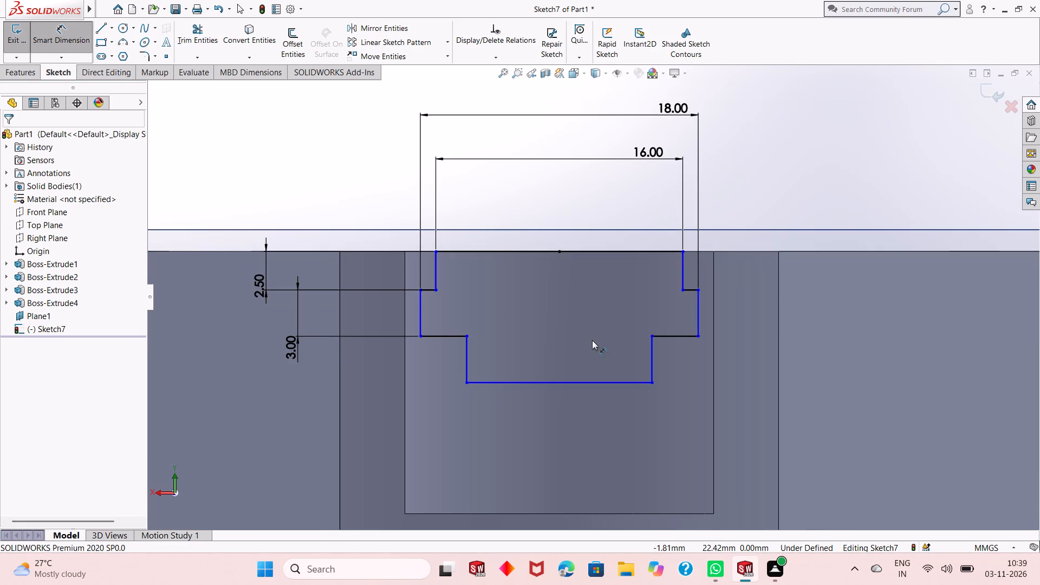
click(620, 383)
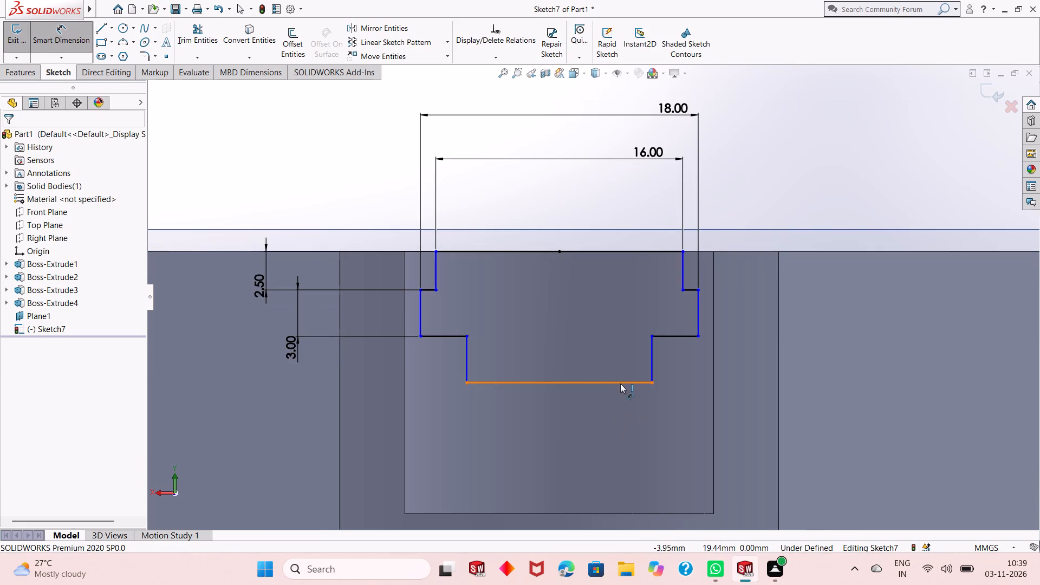
click(619, 425)
key(Return)
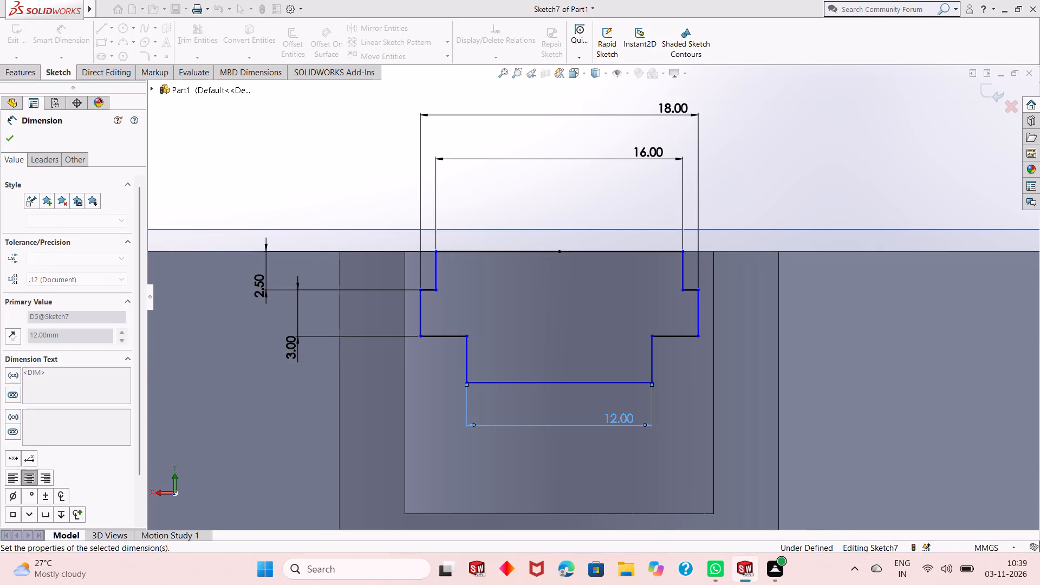
click(650, 363)
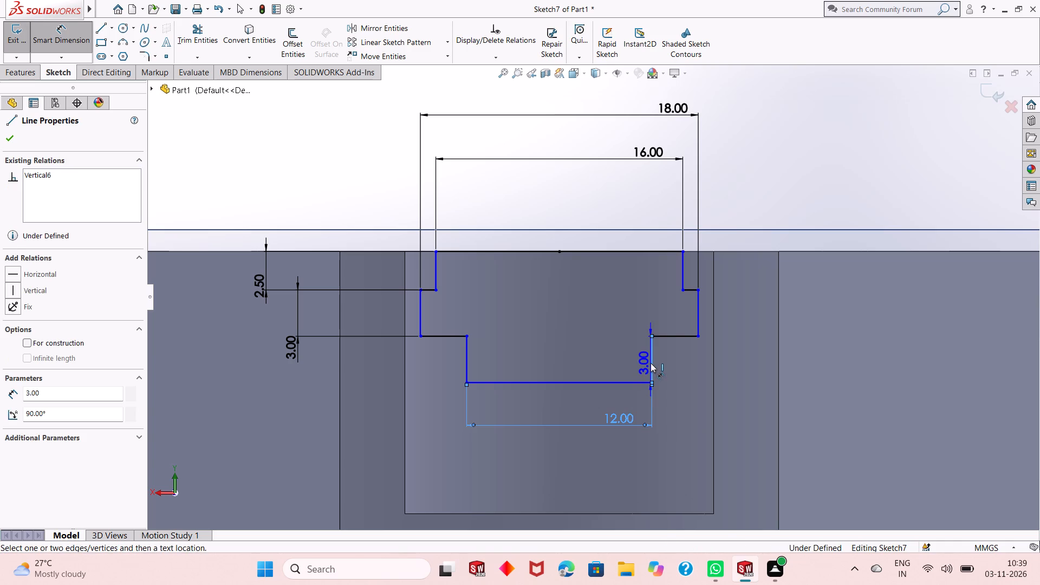
key(Escape)
key(Escape)
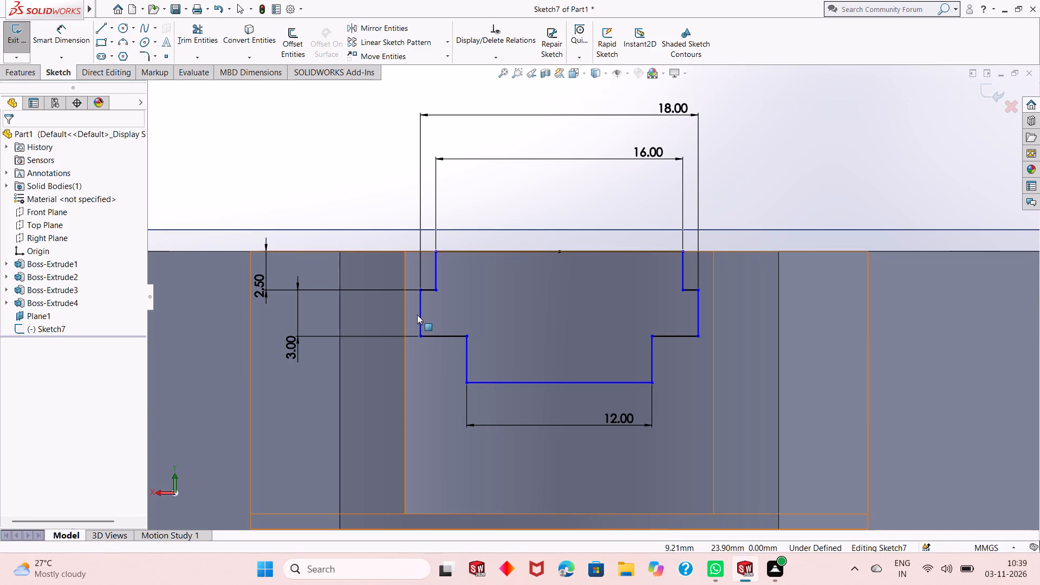
Make the outermost left vertical line and both lower vertical lines of the profile equal in length.
click(420, 317)
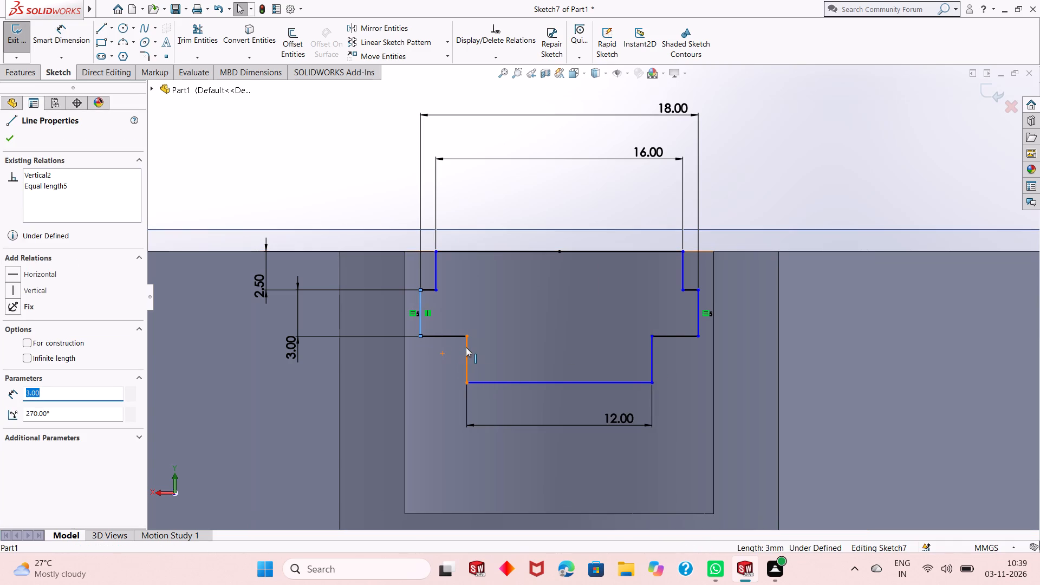
ctrl+click(466, 347)
ctrl+click(652, 362)
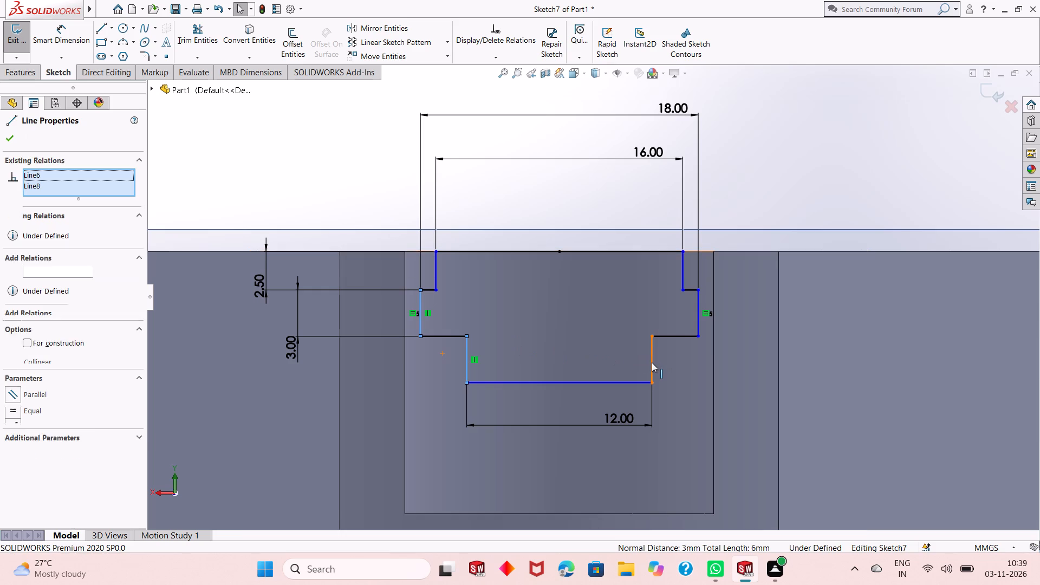
click(752, 316)
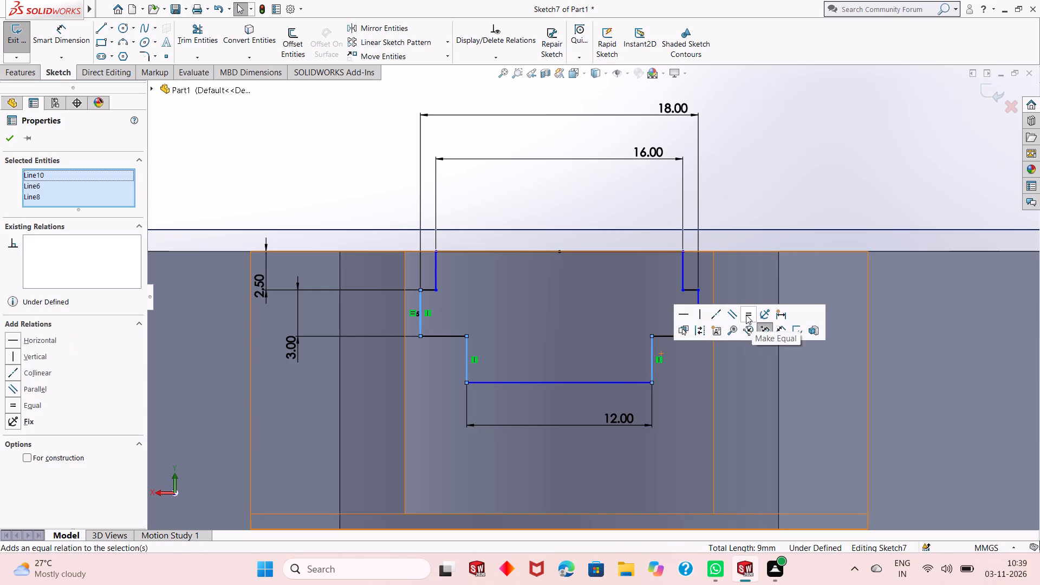
click(9, 143)
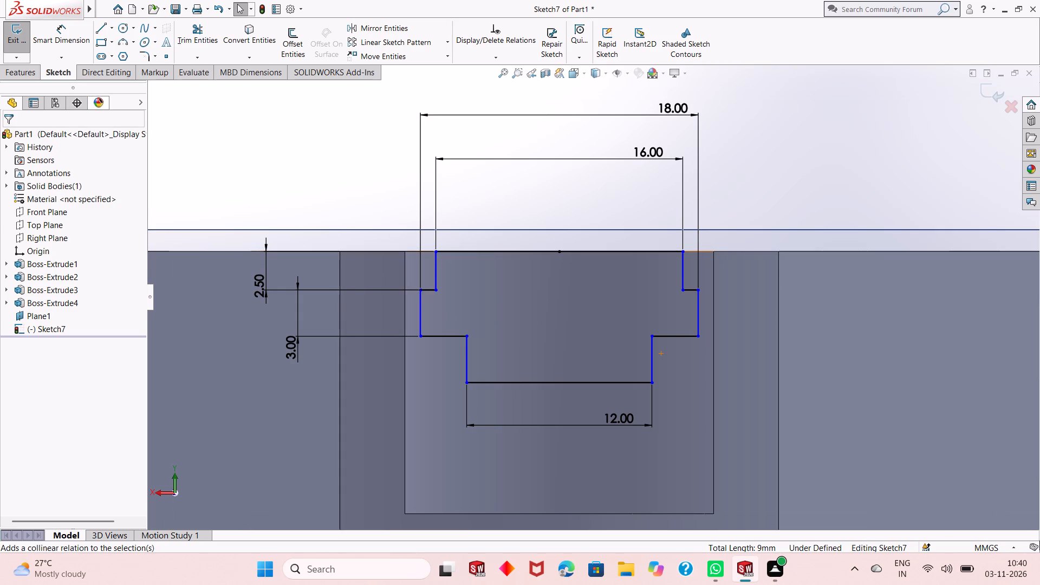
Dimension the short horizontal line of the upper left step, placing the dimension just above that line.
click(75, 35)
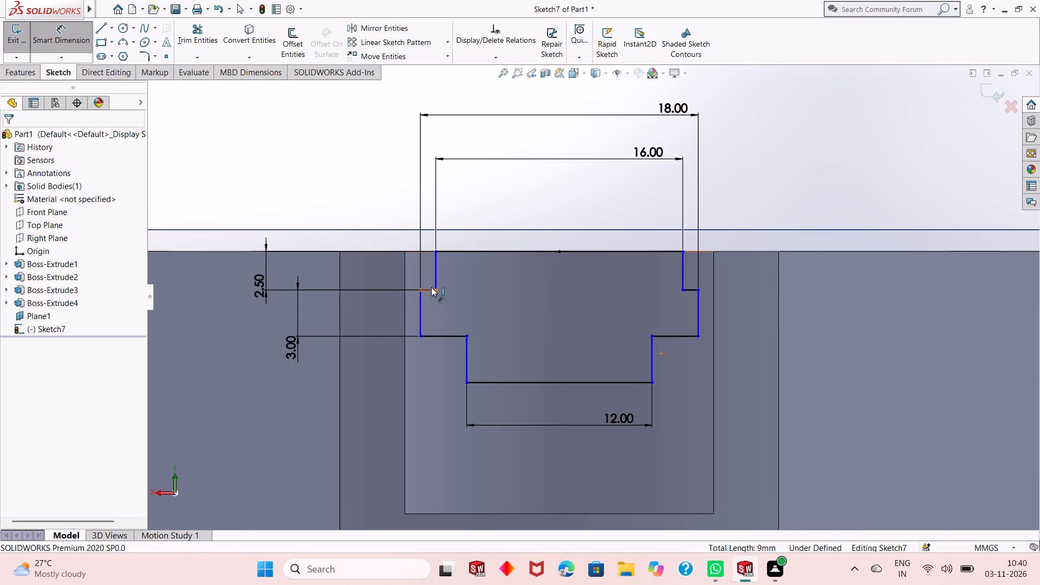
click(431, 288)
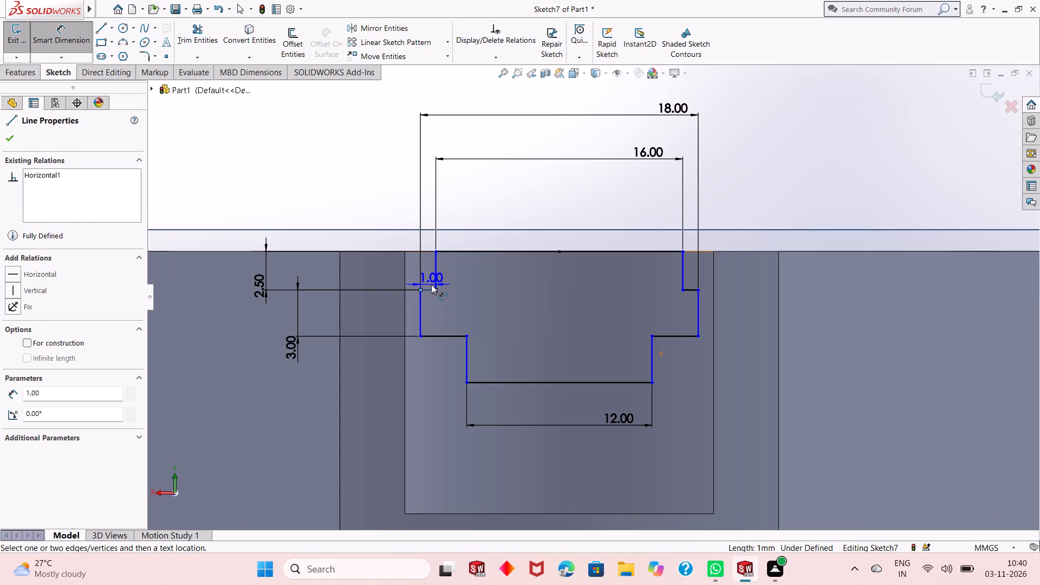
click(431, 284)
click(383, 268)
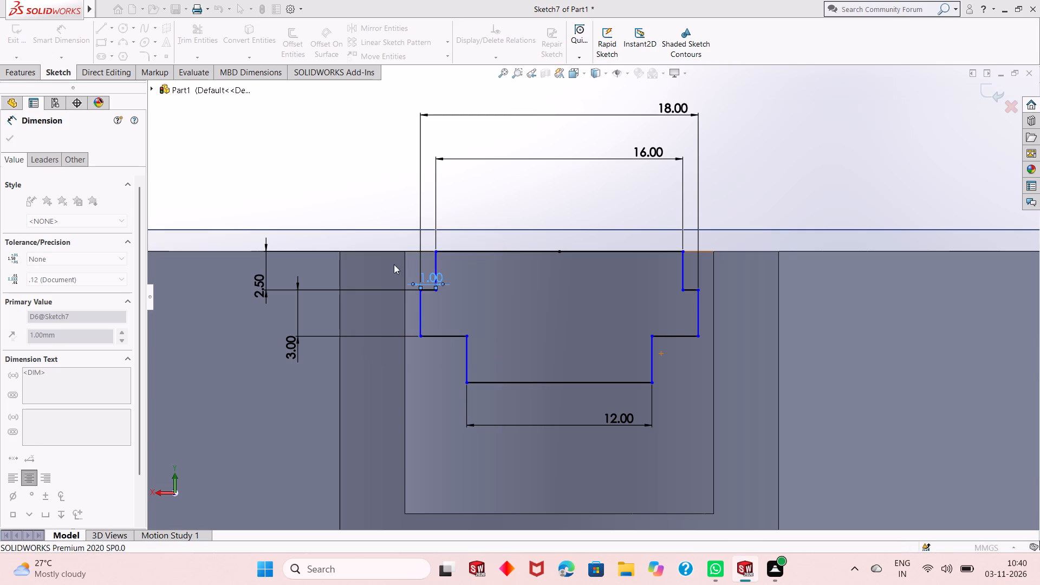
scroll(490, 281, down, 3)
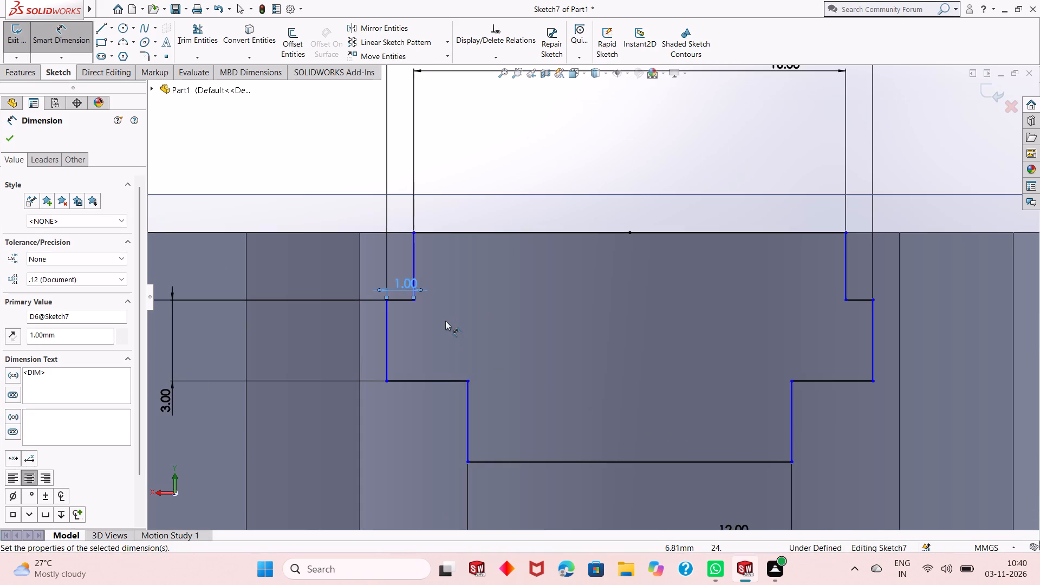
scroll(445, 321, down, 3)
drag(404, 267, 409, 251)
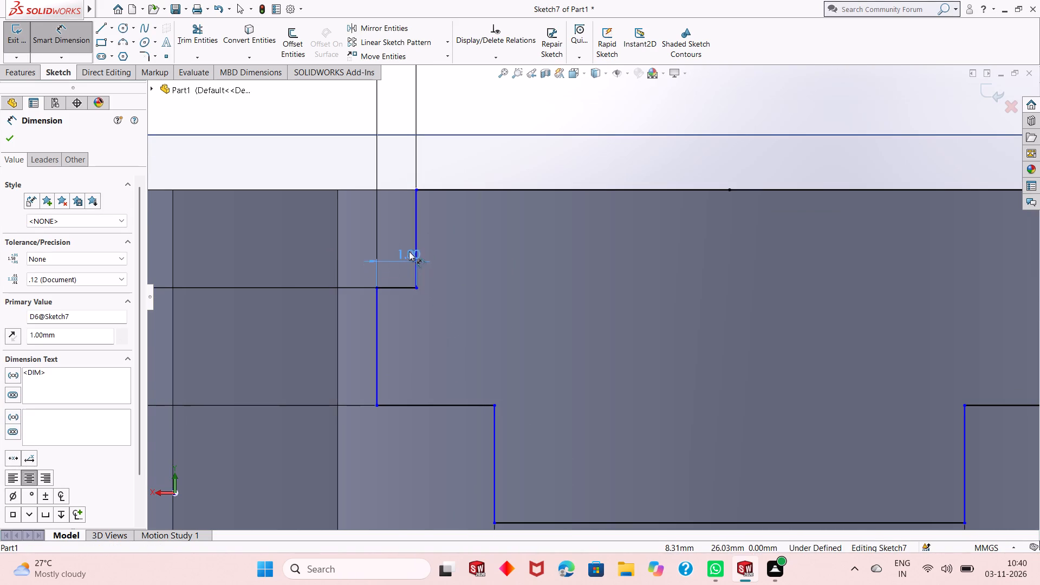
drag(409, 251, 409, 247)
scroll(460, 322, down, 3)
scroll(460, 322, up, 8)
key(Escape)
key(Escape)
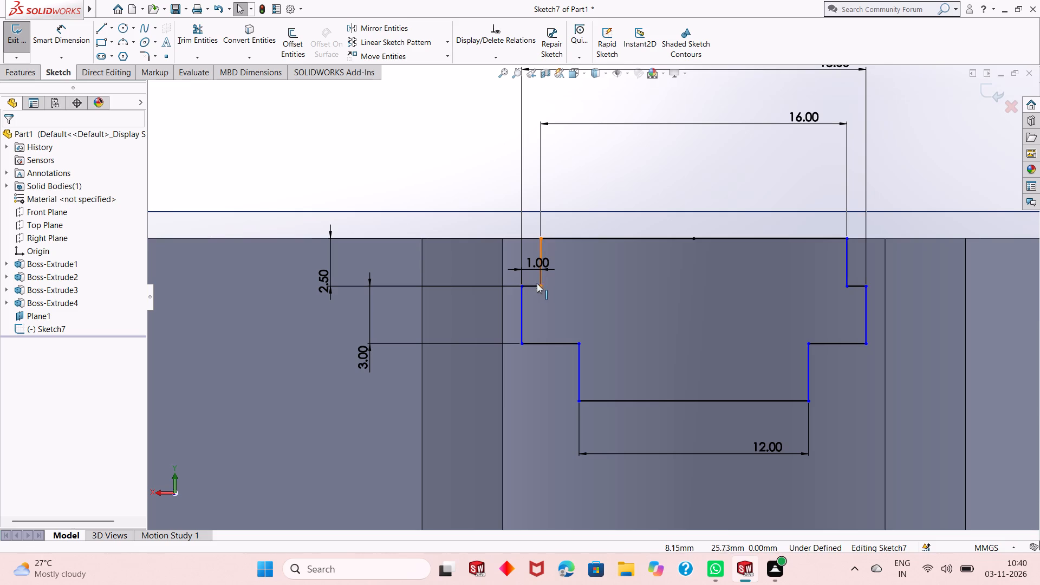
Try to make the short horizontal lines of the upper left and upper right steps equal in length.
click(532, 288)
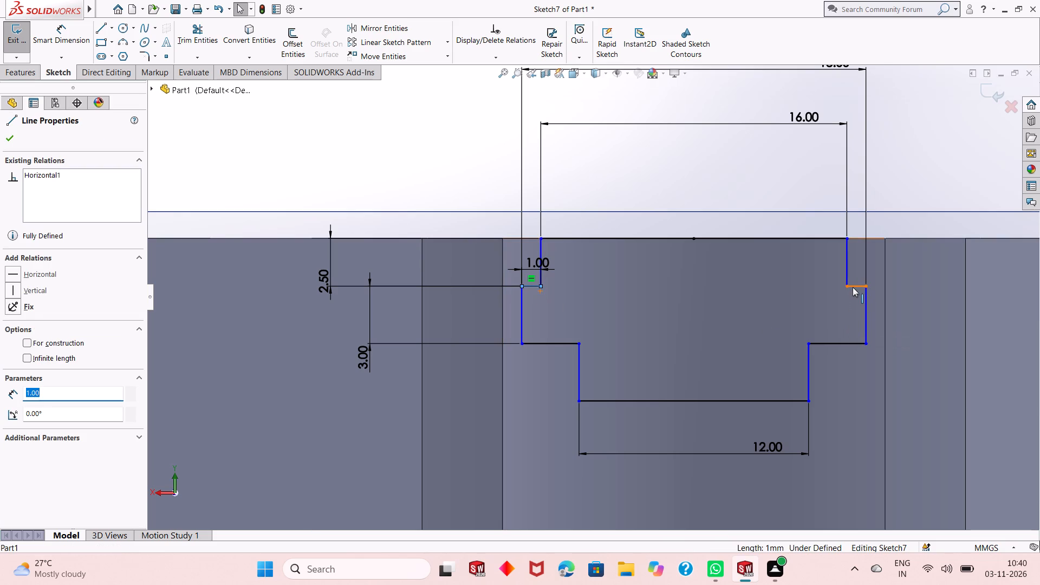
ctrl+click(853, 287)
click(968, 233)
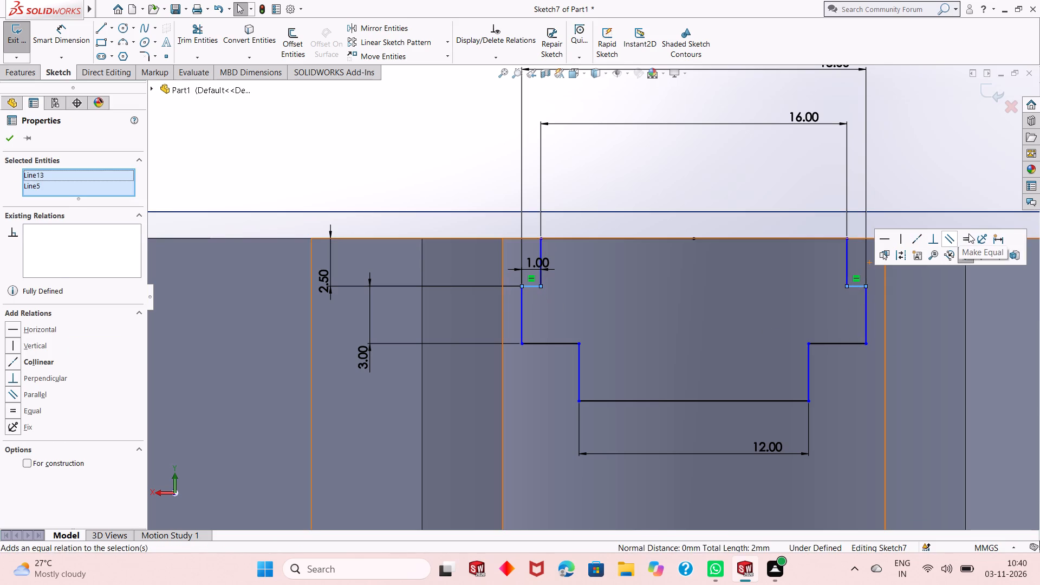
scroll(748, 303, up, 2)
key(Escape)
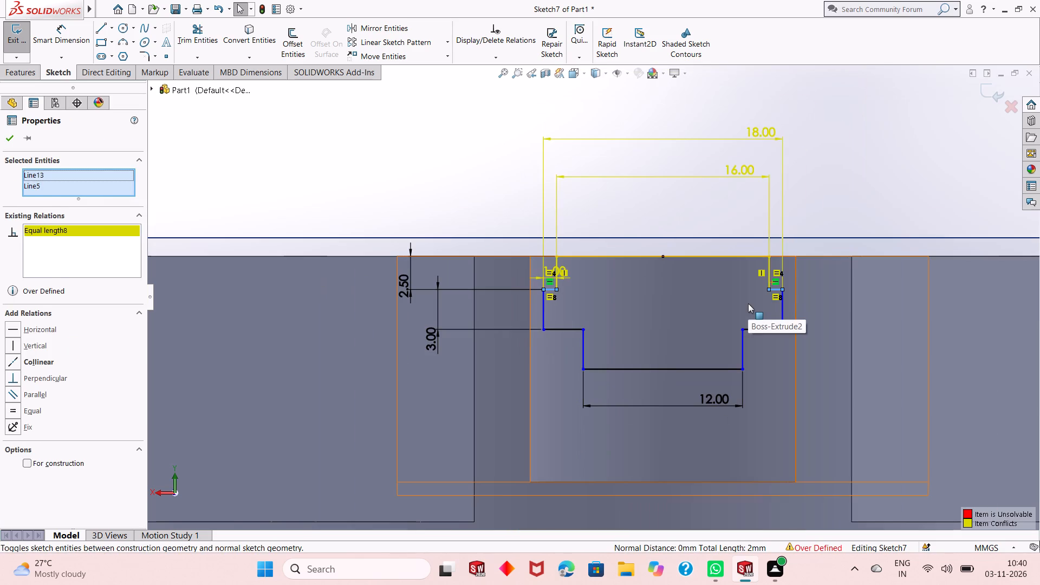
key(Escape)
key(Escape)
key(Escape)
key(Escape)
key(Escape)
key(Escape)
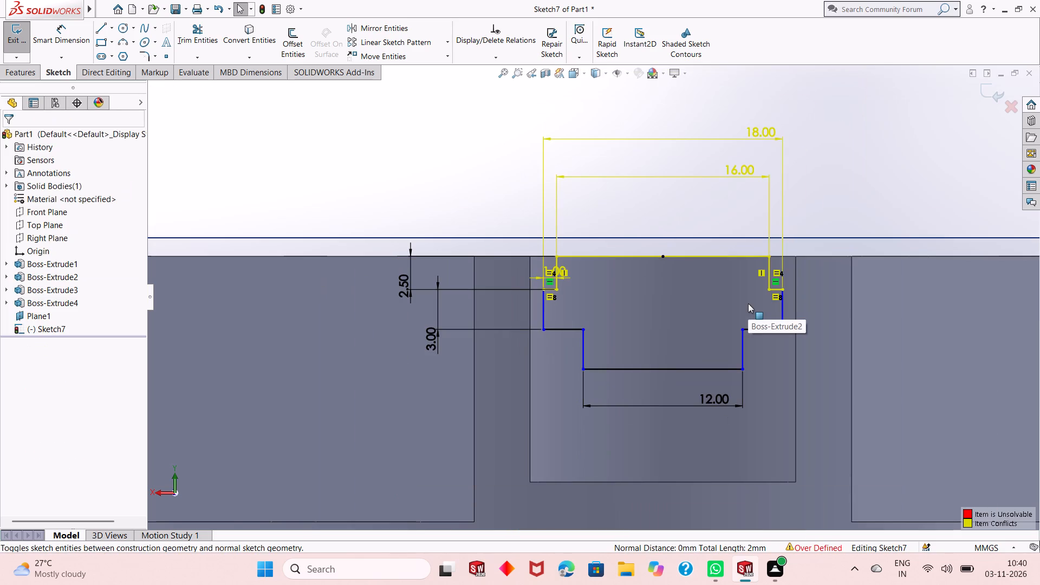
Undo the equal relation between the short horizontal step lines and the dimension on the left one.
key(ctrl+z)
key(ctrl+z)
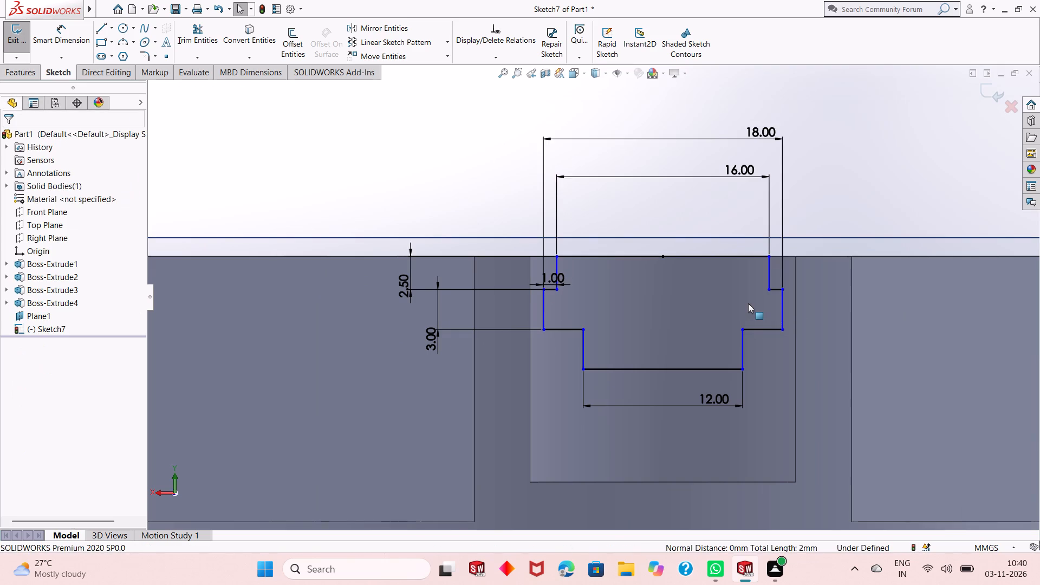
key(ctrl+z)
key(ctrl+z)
Fix the lower outer corner point of the profile's left side step and delete that point's distance relation.
scroll(730, 342, up, 1)
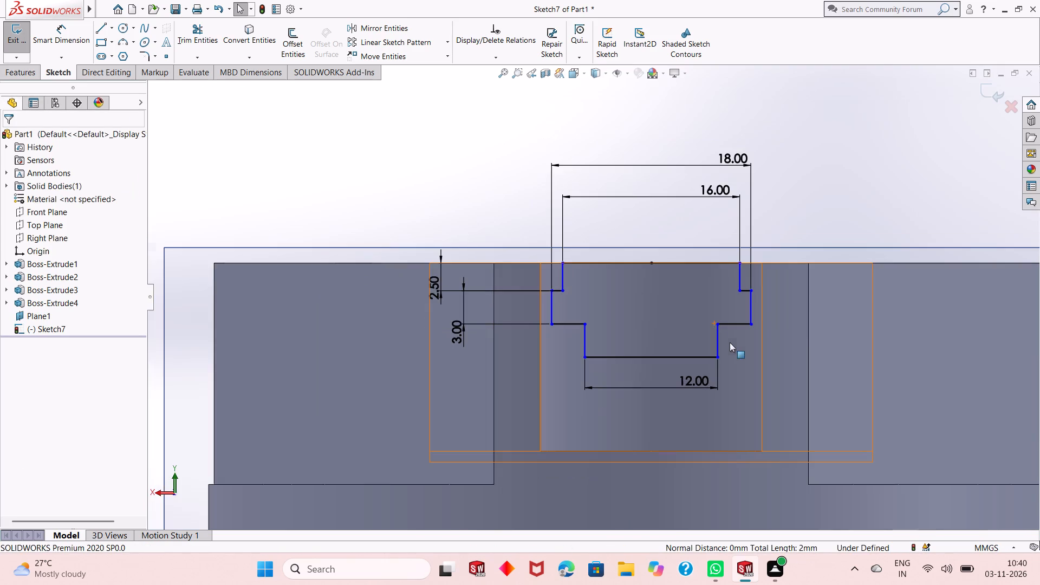
scroll(752, 322, down, 2)
scroll(539, 304, down, 1)
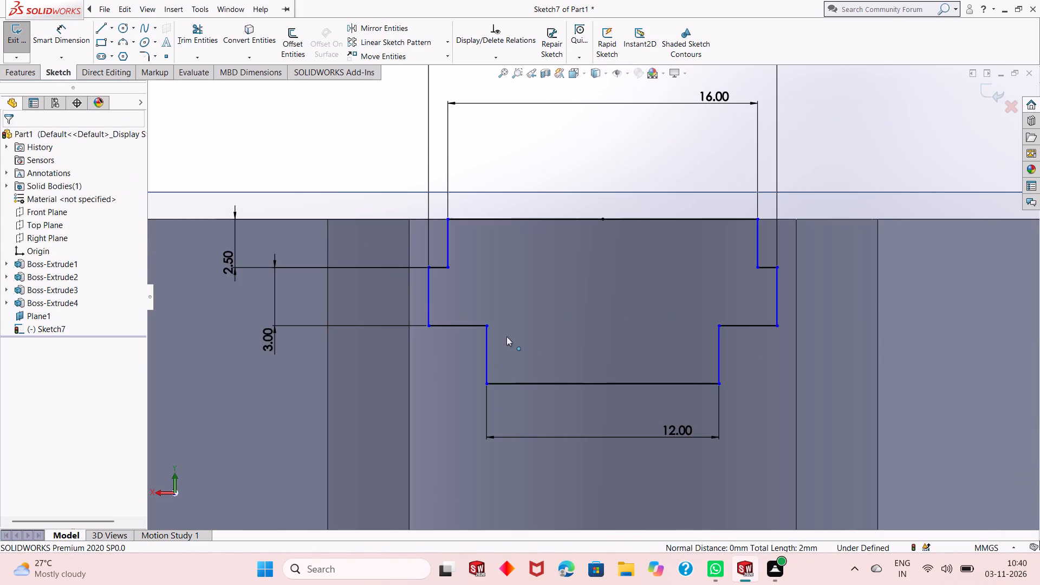
scroll(535, 355, up, 1)
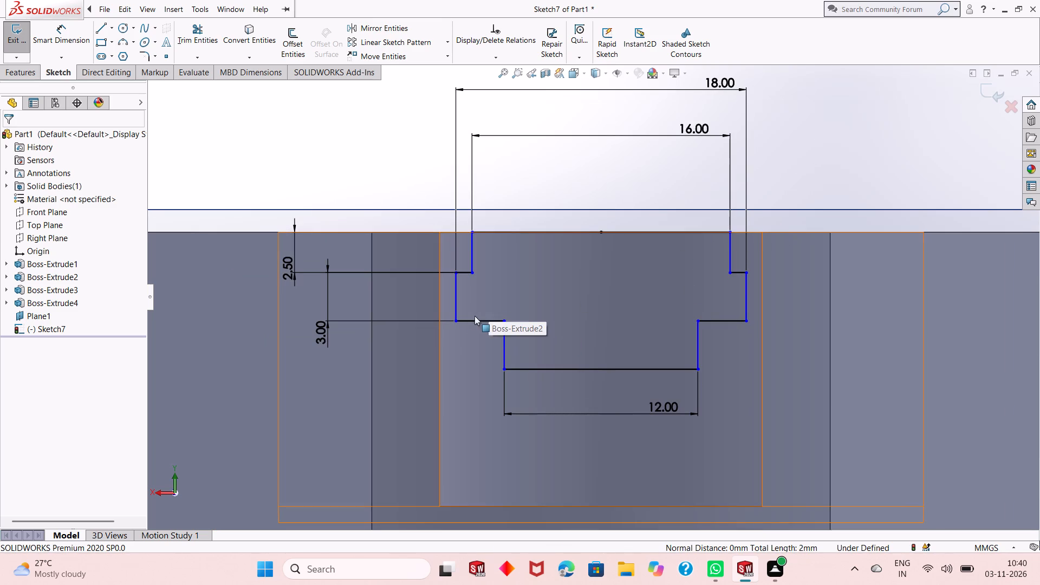
click(458, 322)
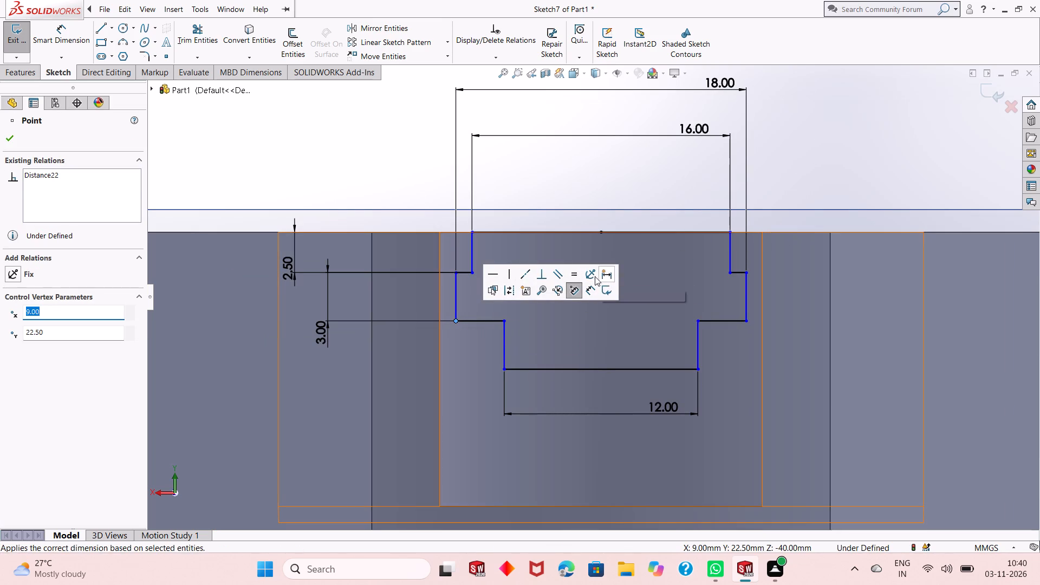
click(591, 276)
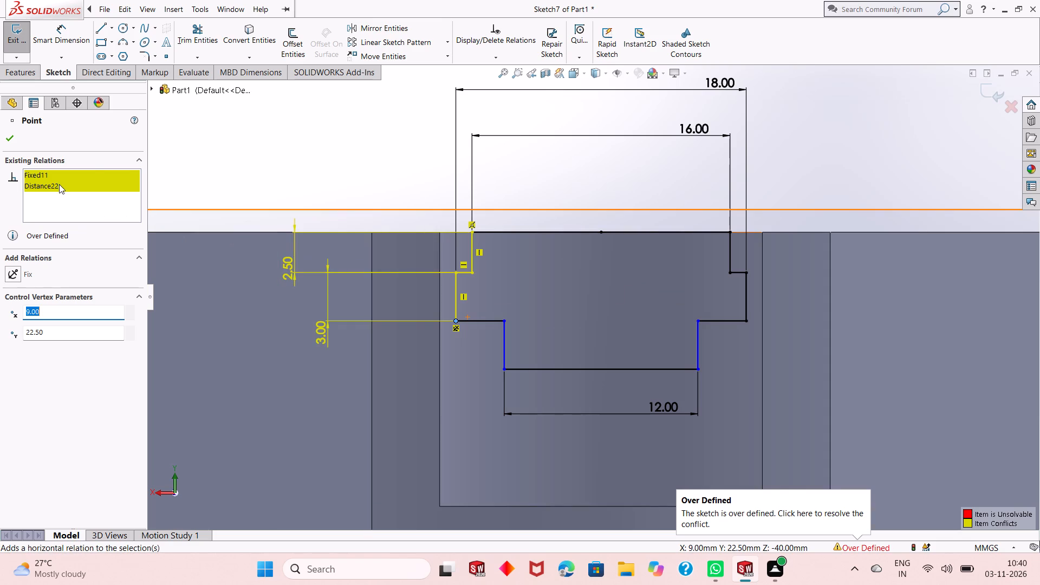
right_click(43, 190)
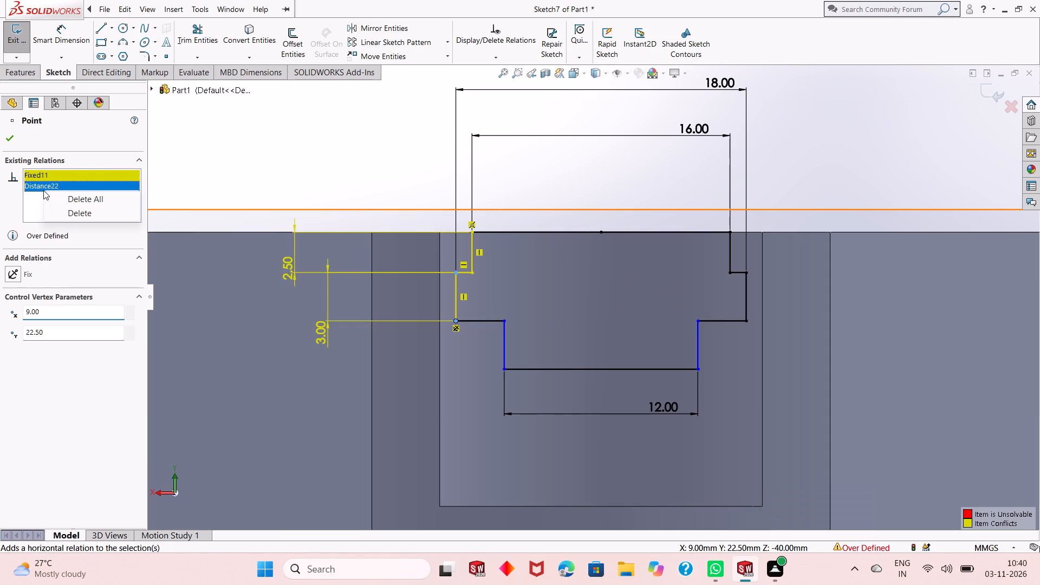
click(74, 211)
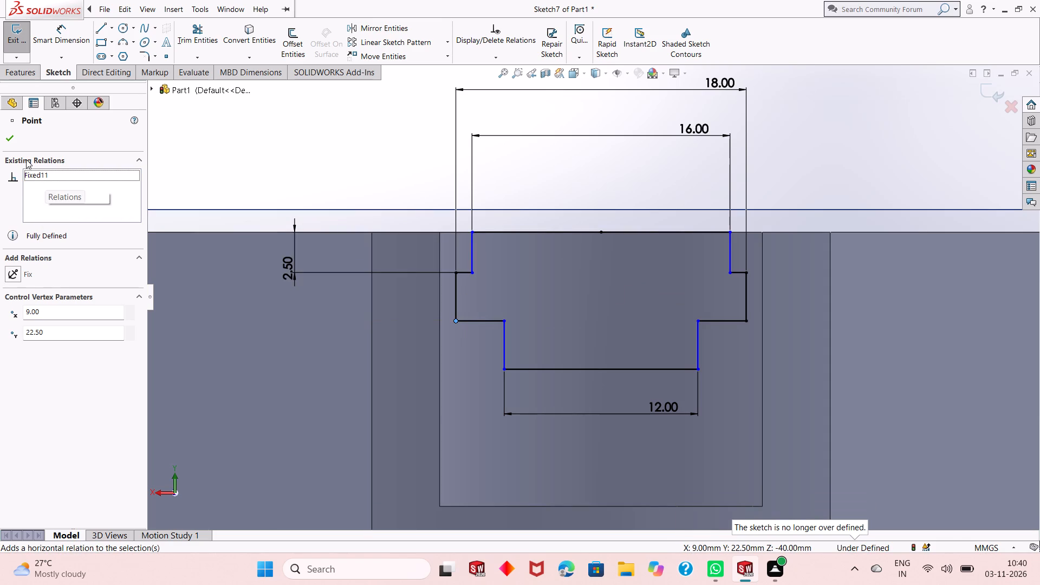
Fix the inner corner point of the profile's upper right step and delete the 2.50 mm vertical dimension.
click(9, 142)
click(387, 146)
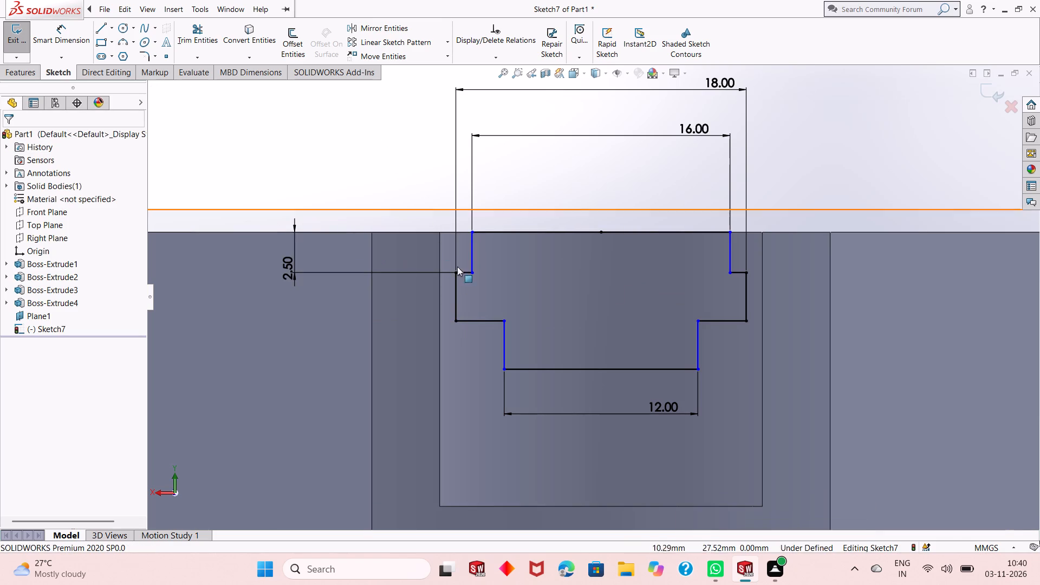
click(731, 276)
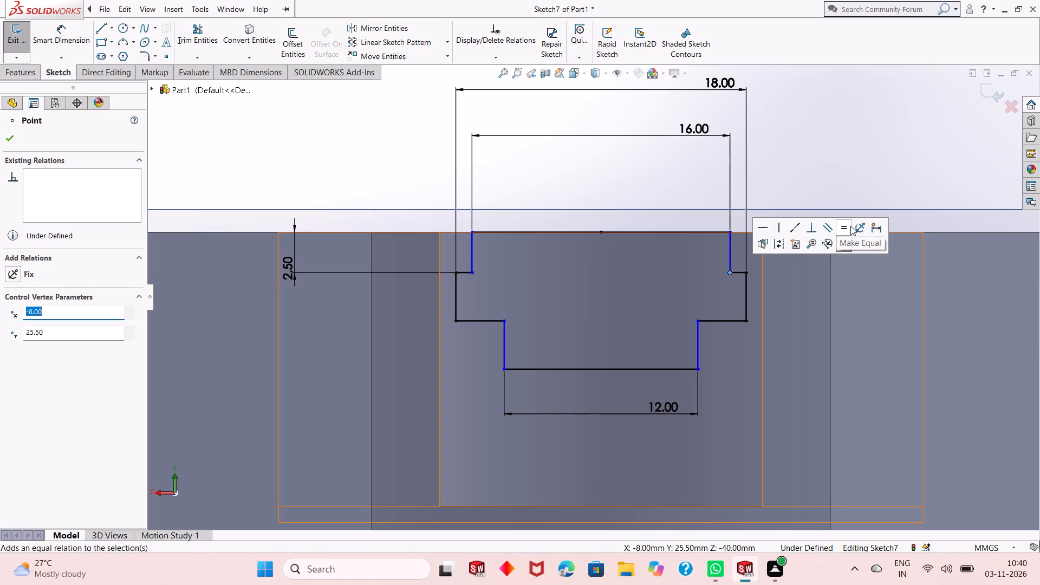
click(858, 229)
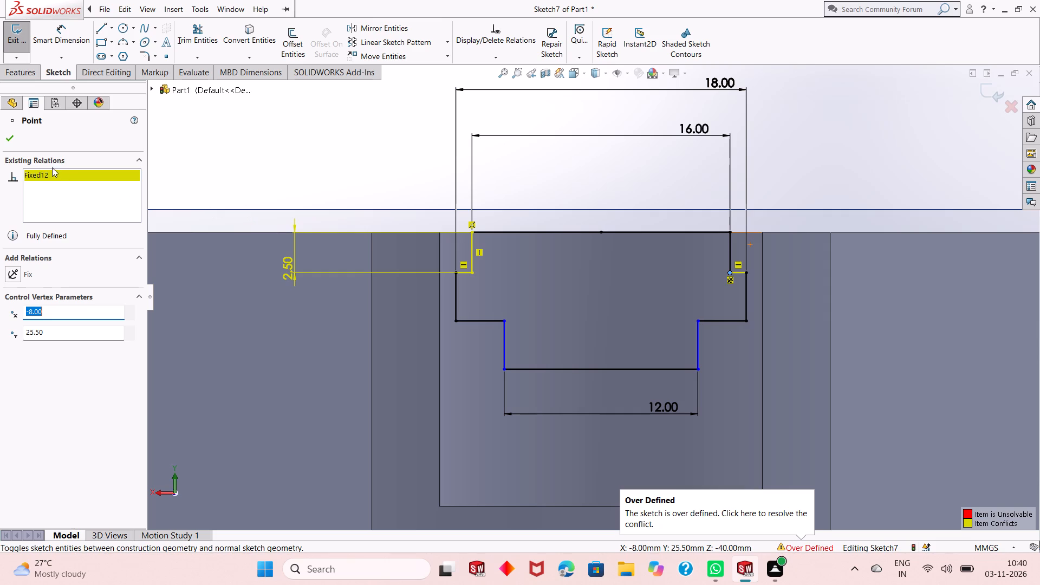
click(3, 142)
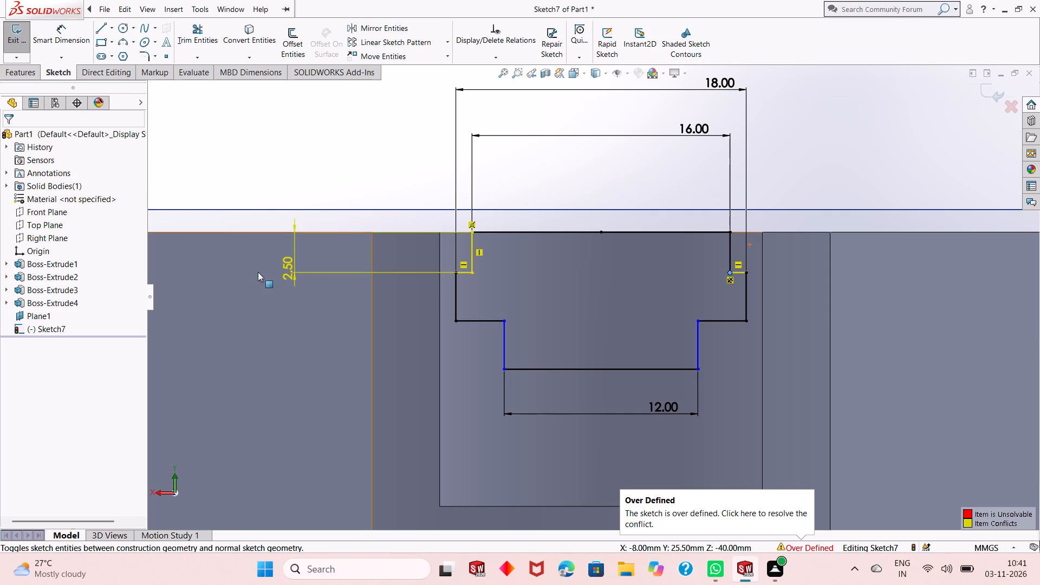
right_click(290, 269)
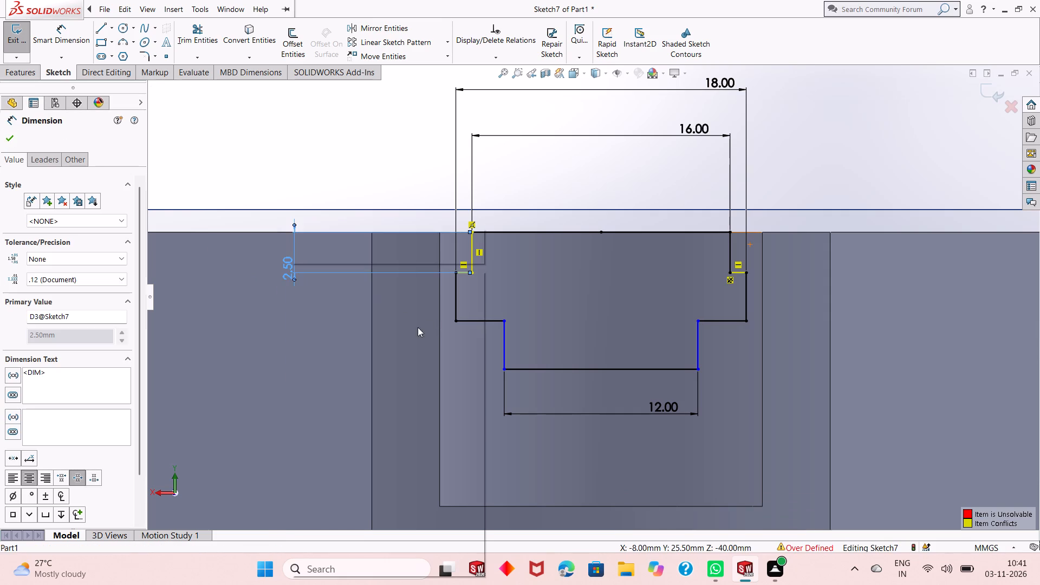
click(399, 415)
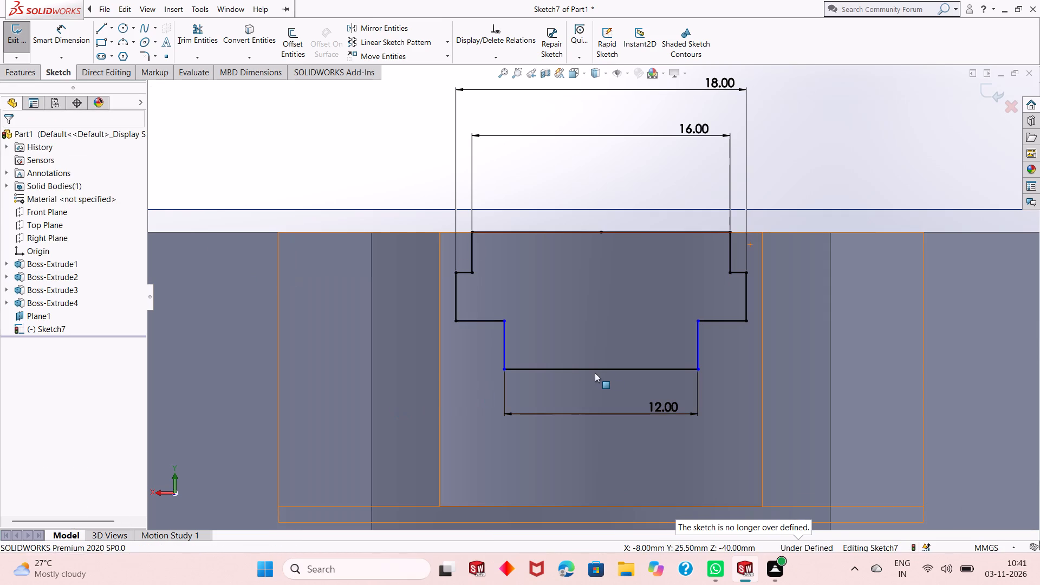
Fix the inner corner point of the profile's lower right step, at the top of the narrow bottom section.
click(699, 321)
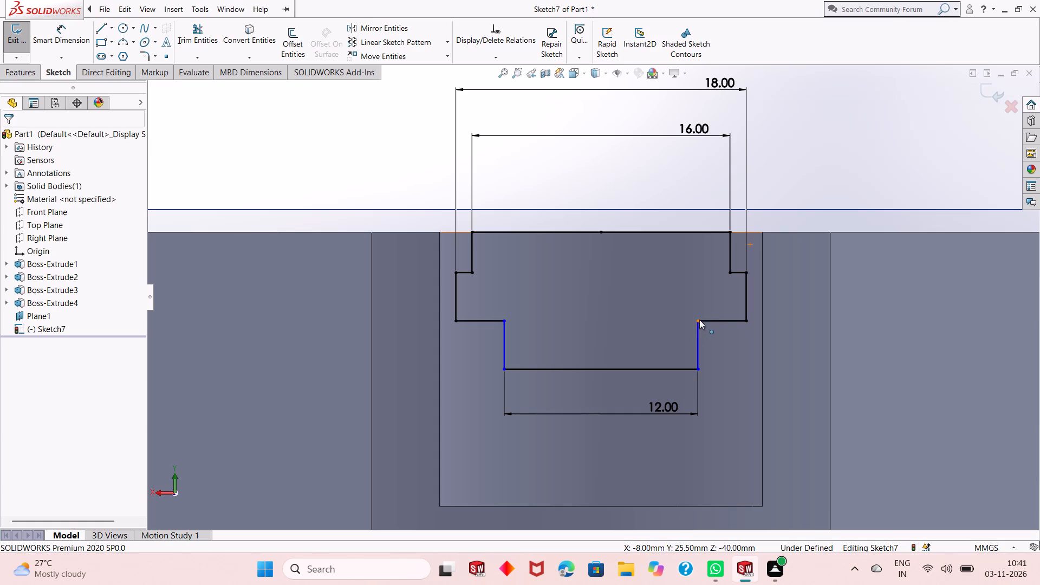
click(827, 271)
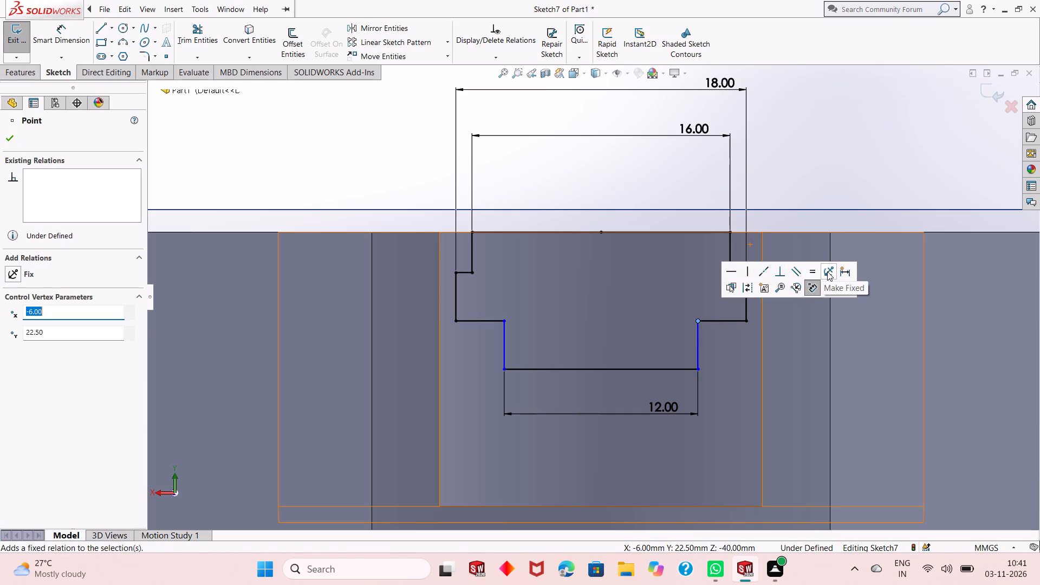
click(318, 134)
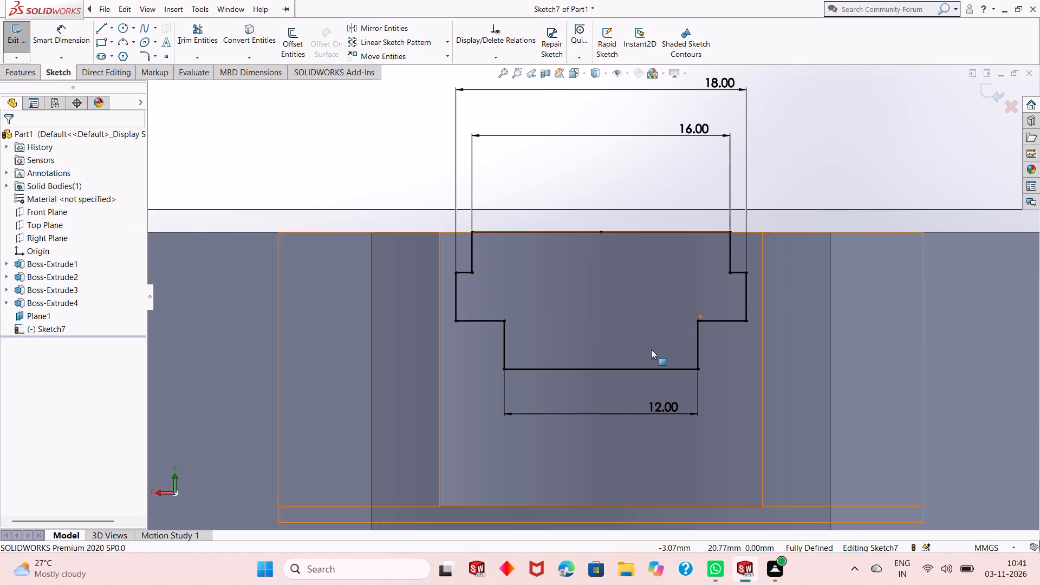
Examine the stepped slot profile against the gap between the blocks, from several angles and square to its plane.
scroll(651, 349, up, 2)
middle_drag(720, 313, 670, 327)
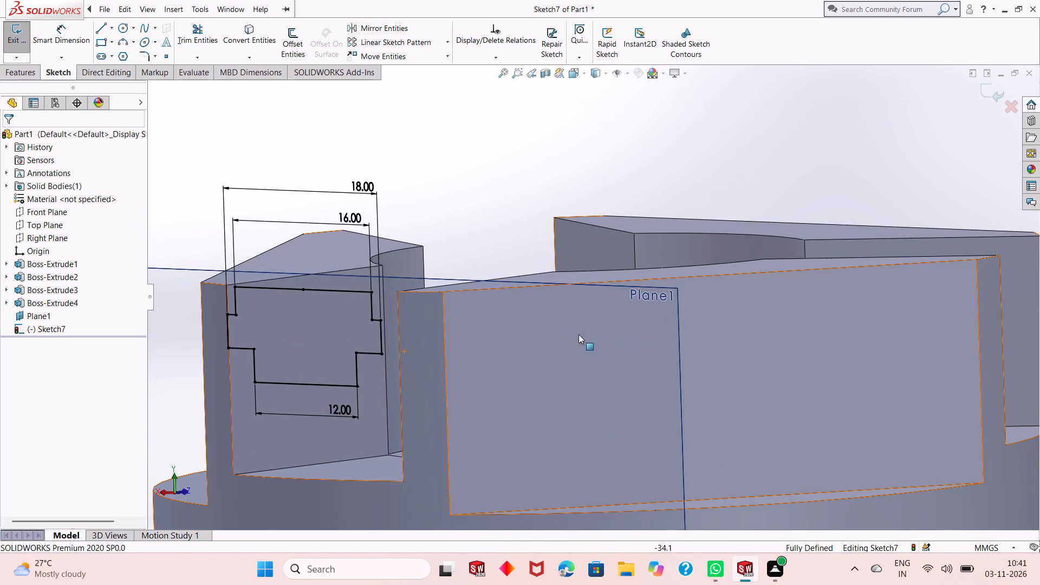
middle_drag(385, 341, 396, 370)
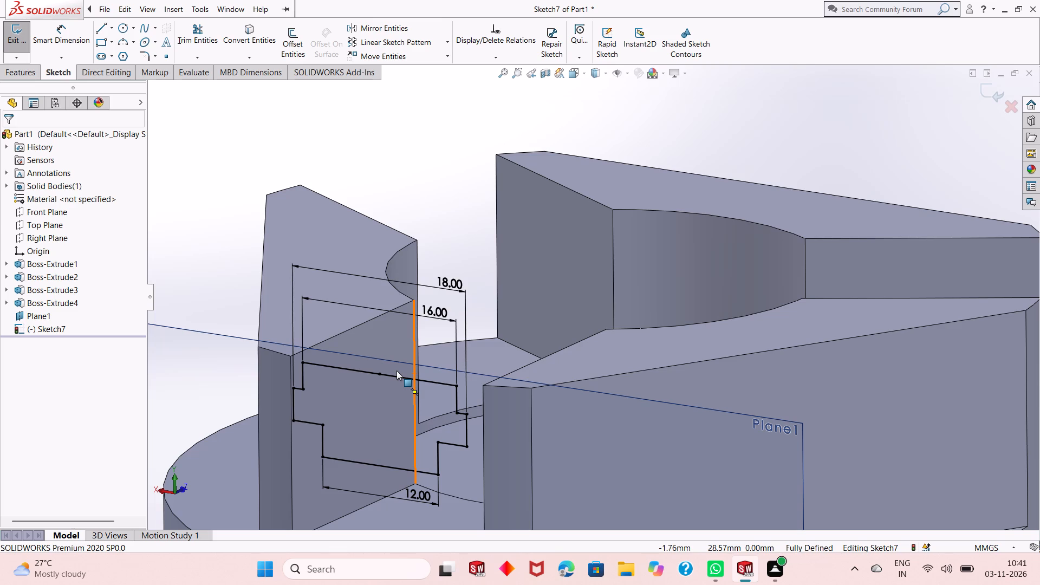
scroll(391, 396, up, 6)
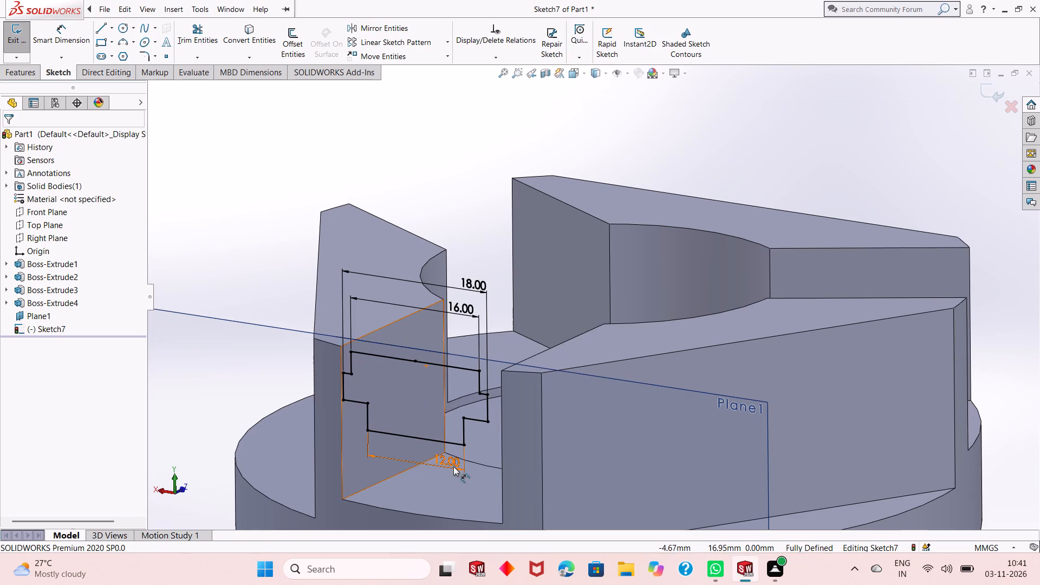
middle_drag(454, 472, 490, 437)
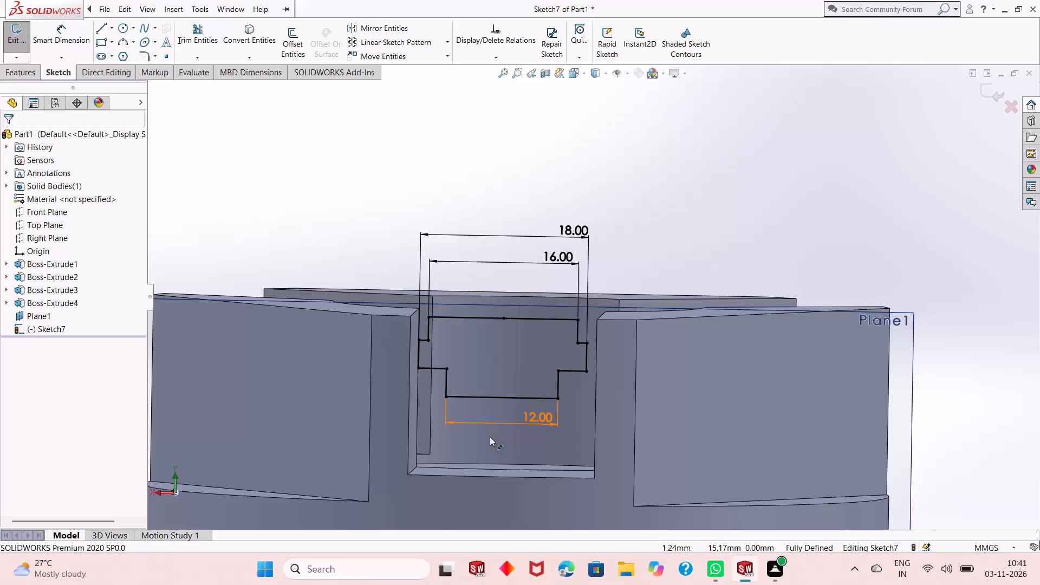
middle_drag(490, 437, 470, 459)
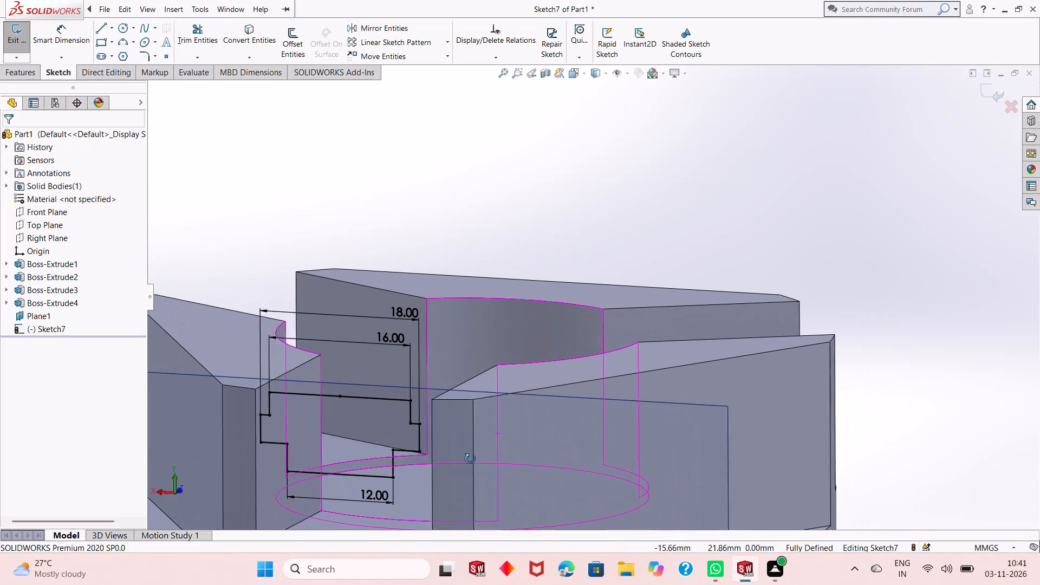
middle_drag(470, 459, 472, 459)
scroll(473, 459, up, 1)
middle_drag(462, 447, 475, 419)
key(ctrl+8)
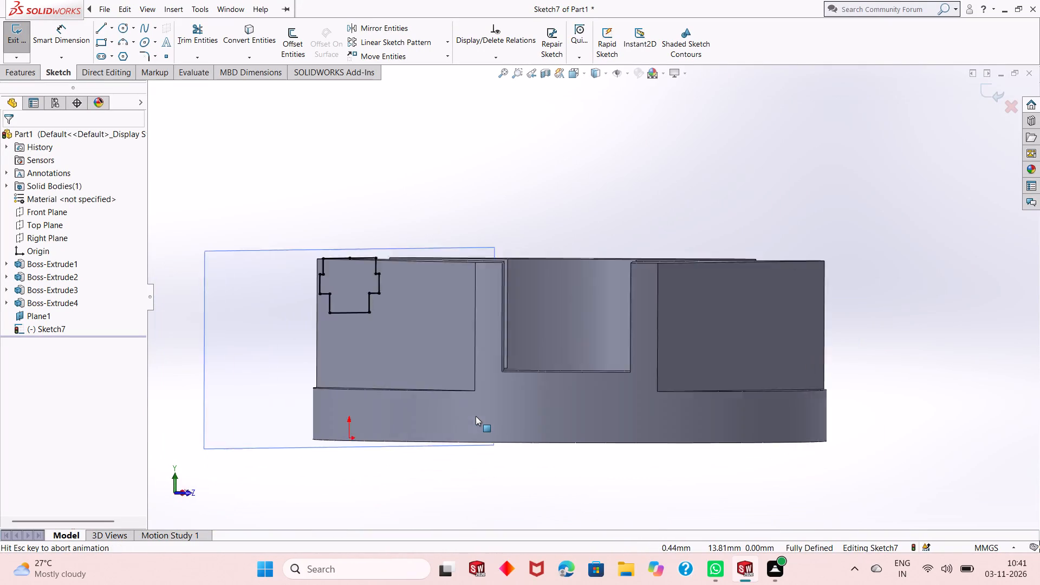
key(ctrl+8)
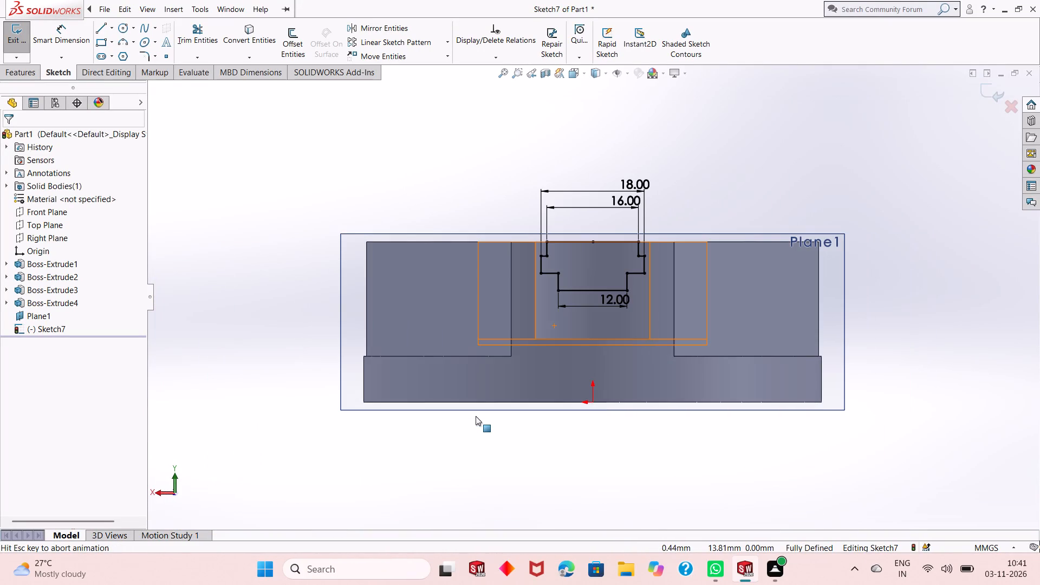
scroll(593, 302, down, 2)
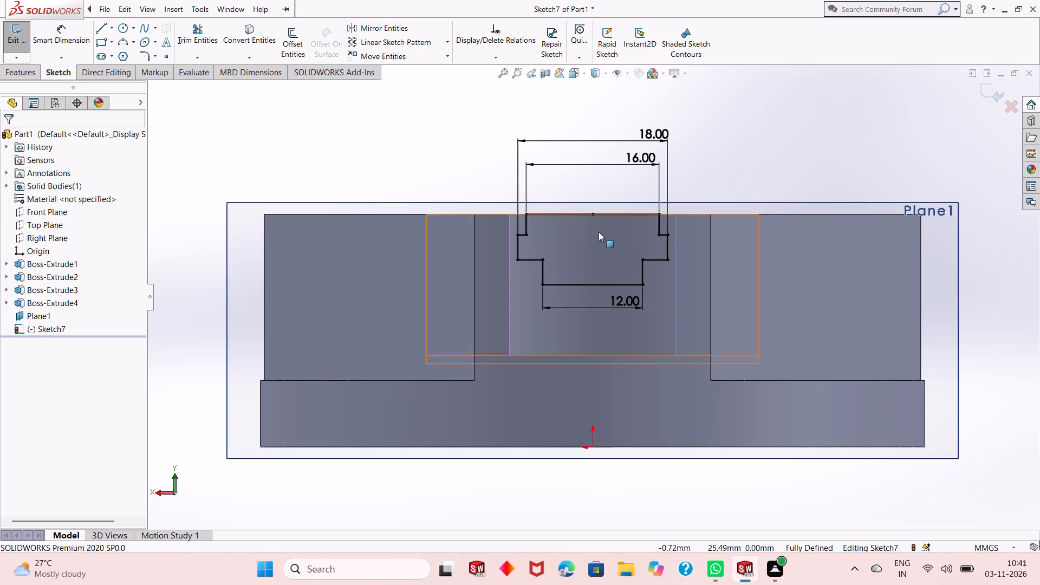
middle_drag(599, 232, 585, 274)
scroll(535, 318, up, 2)
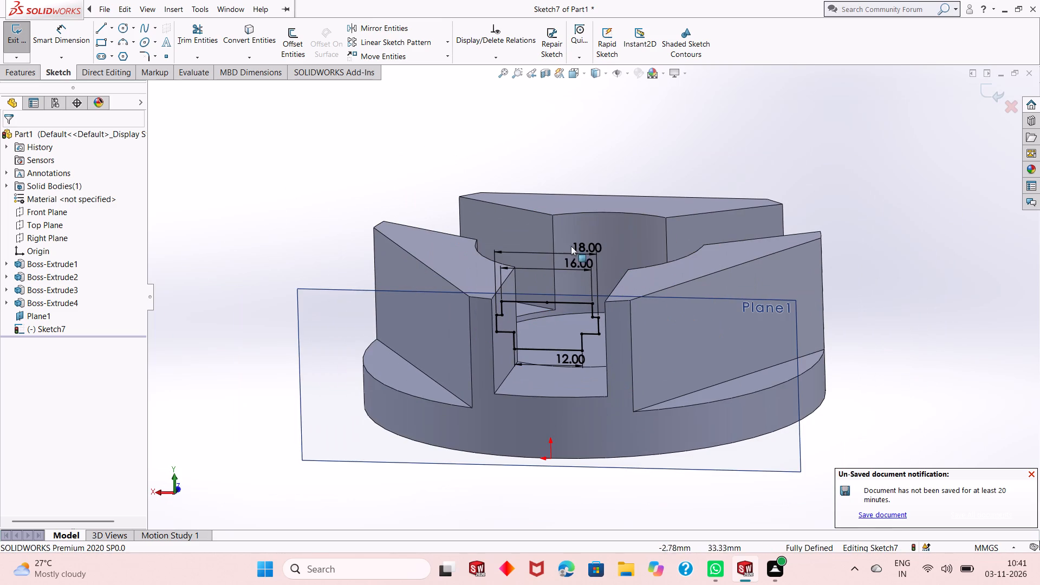
Exit the stepped slot profile sketch, keeping it.
click(985, 92)
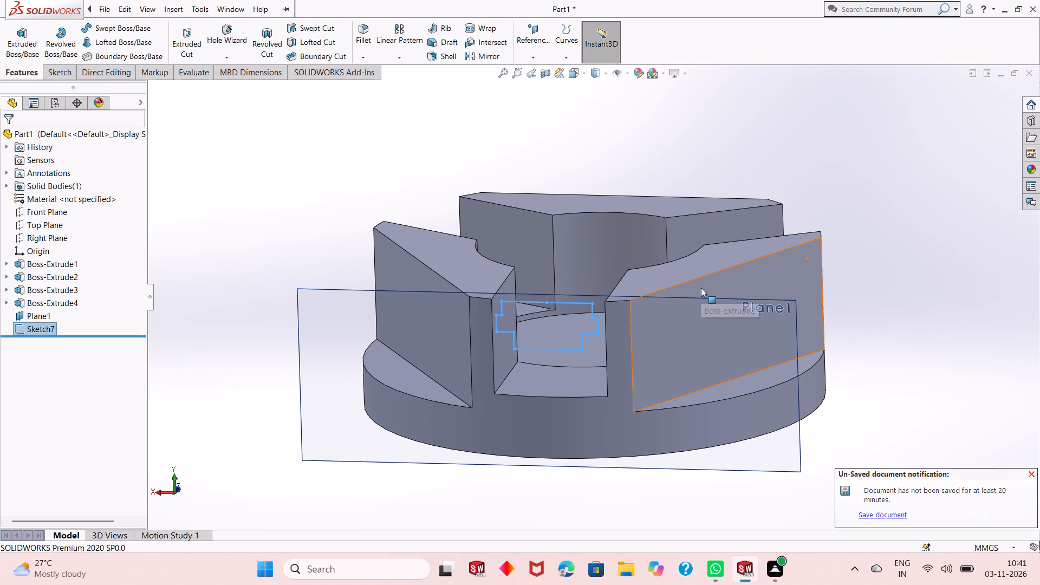
Examine how the slot profile sits in the gap between the two front blocks and relative to the disc.
middle_drag(700, 288, 711, 248)
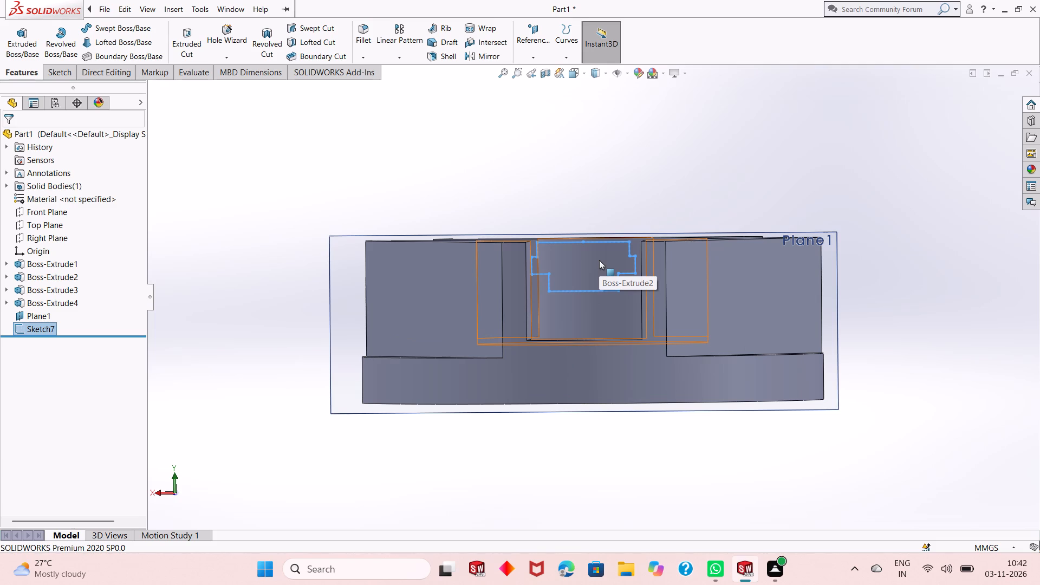
scroll(608, 238, down, 3)
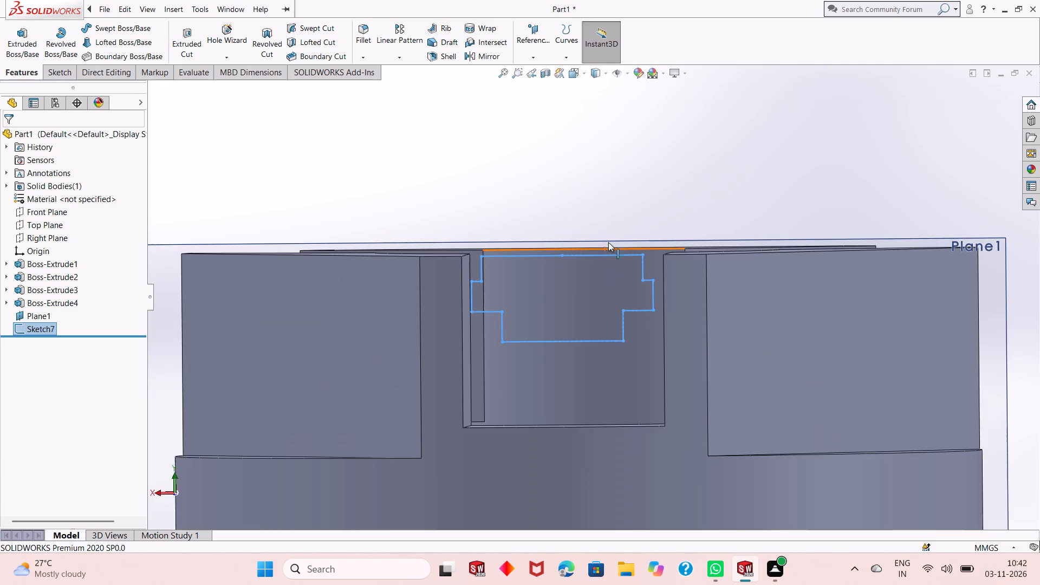
scroll(601, 296, up, 1)
click(764, 204)
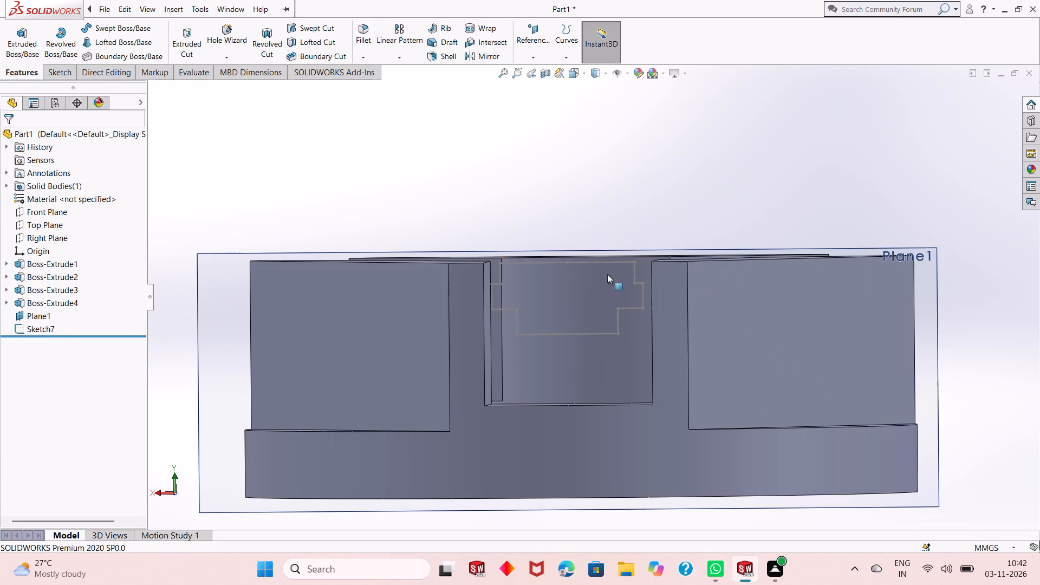
scroll(563, 302, down, 1)
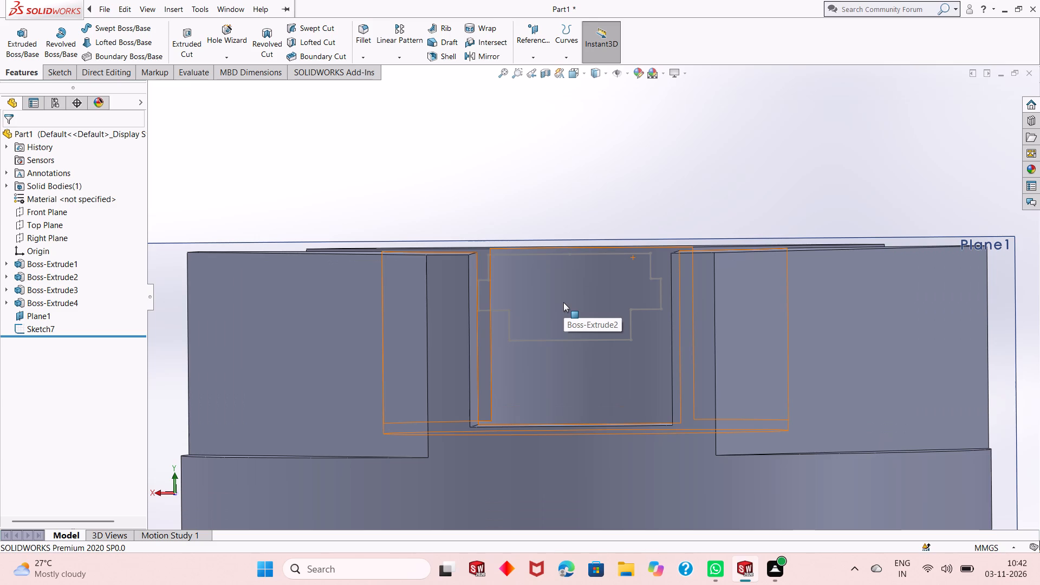
middle_drag(619, 434, 610, 448)
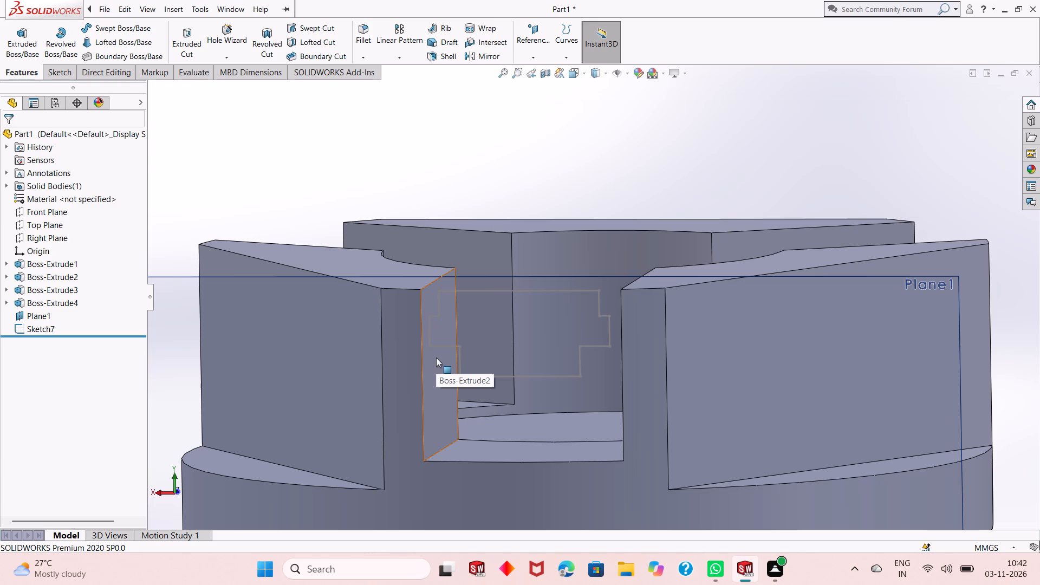
scroll(474, 356, up, 4)
scroll(577, 331, up, 2)
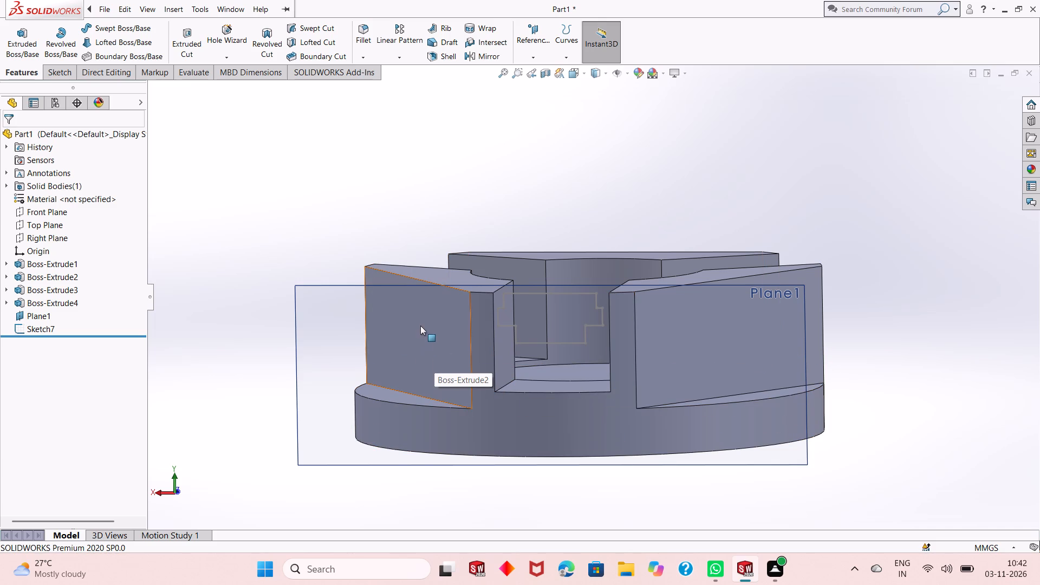
middle_drag(268, 306, 259, 356)
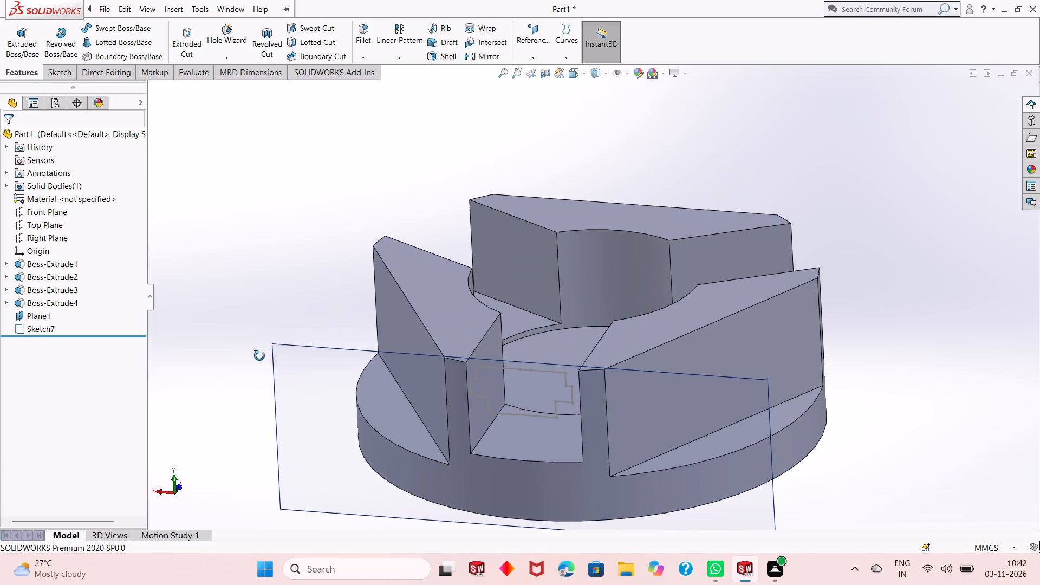
middle_drag(259, 356, 259, 356)
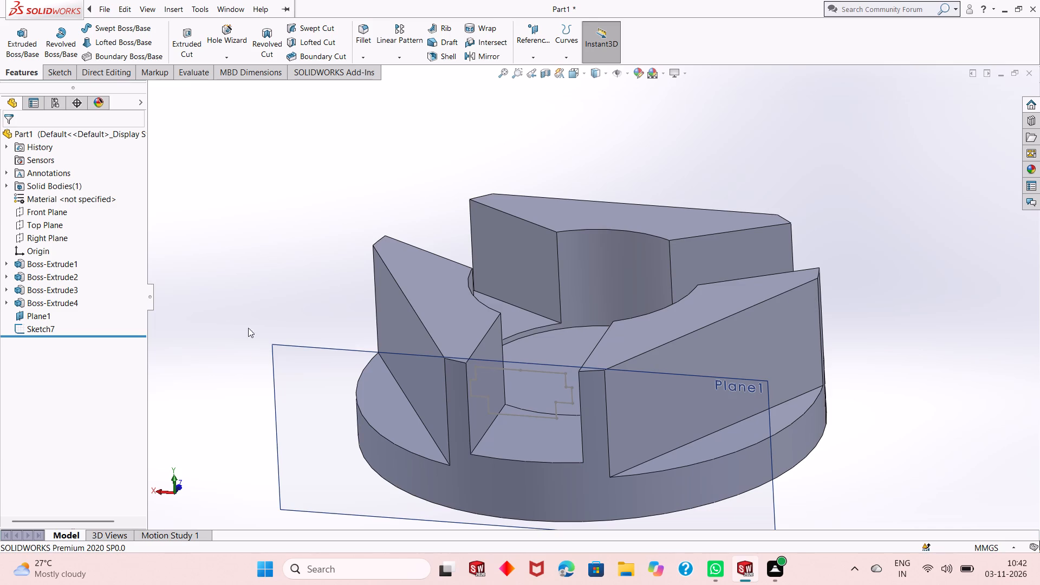
Open the definition of the three-block extrusion to review its depth and selected contours, and close it without changes.
click(70, 273)
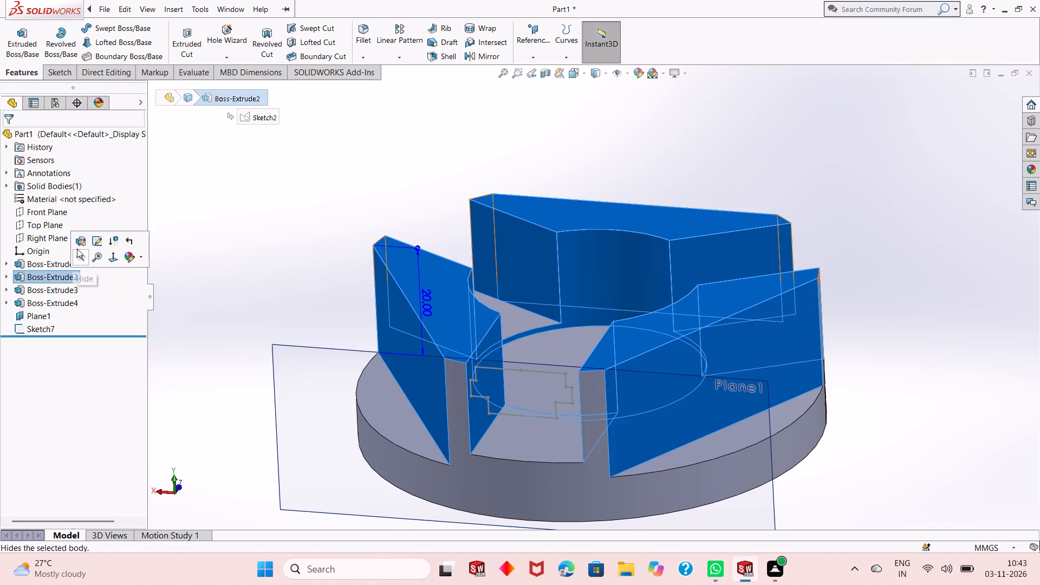
click(79, 242)
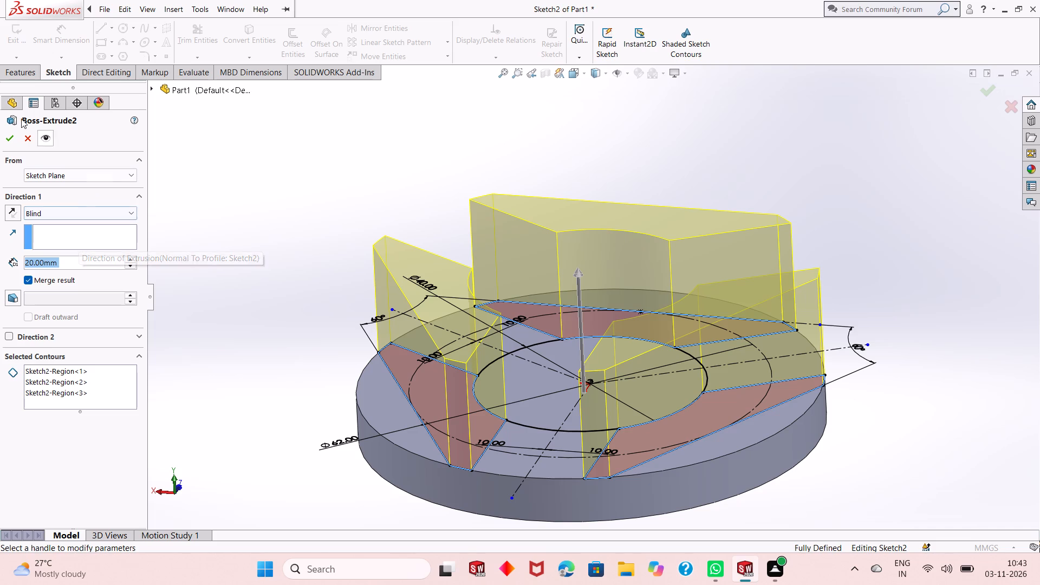
click(11, 141)
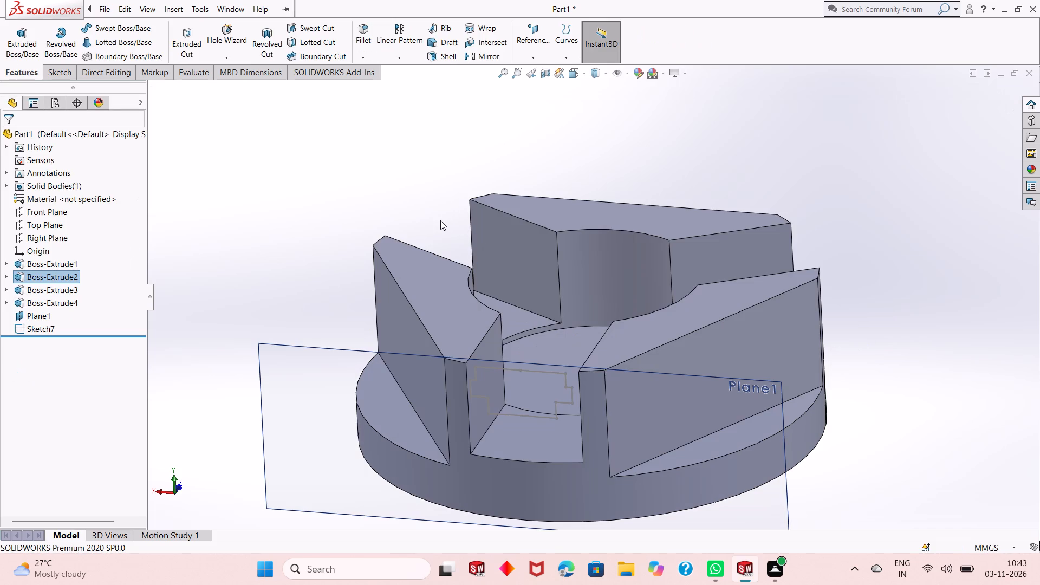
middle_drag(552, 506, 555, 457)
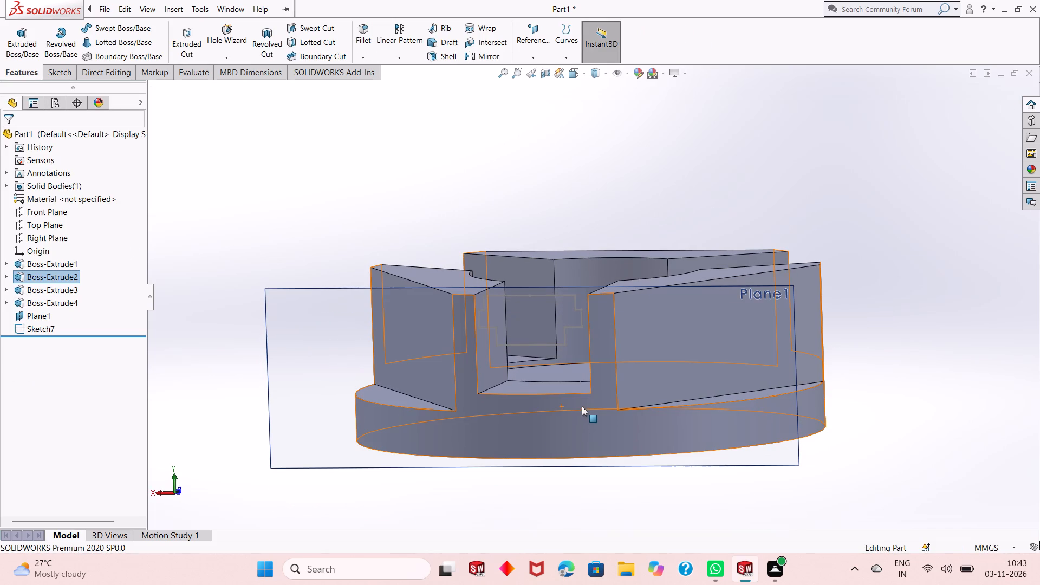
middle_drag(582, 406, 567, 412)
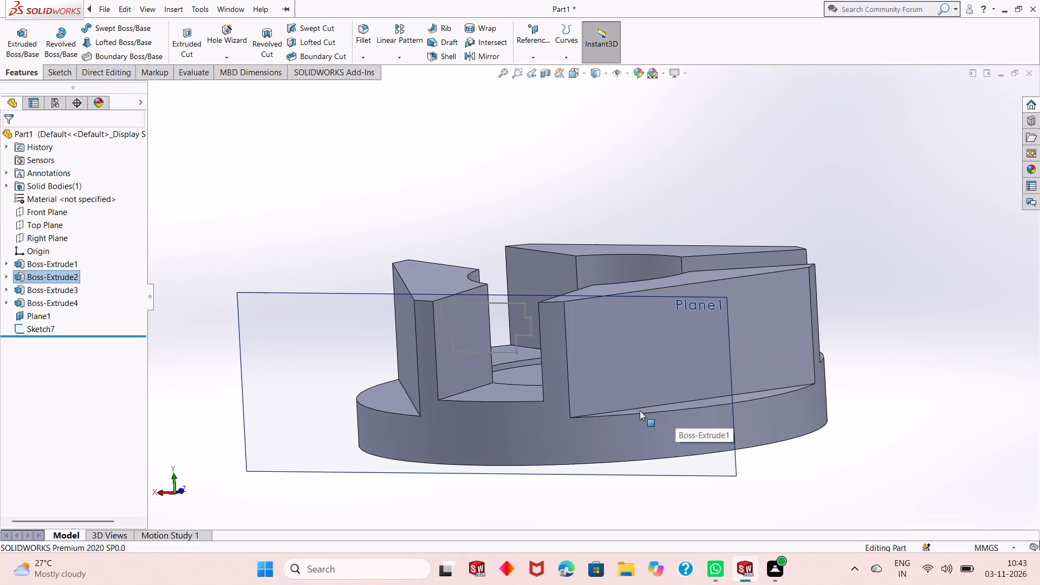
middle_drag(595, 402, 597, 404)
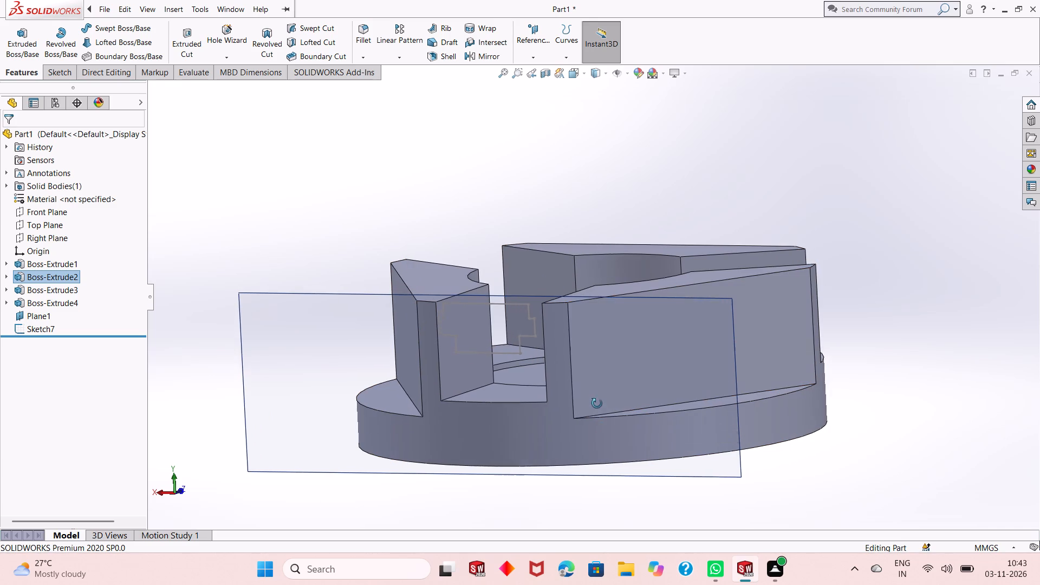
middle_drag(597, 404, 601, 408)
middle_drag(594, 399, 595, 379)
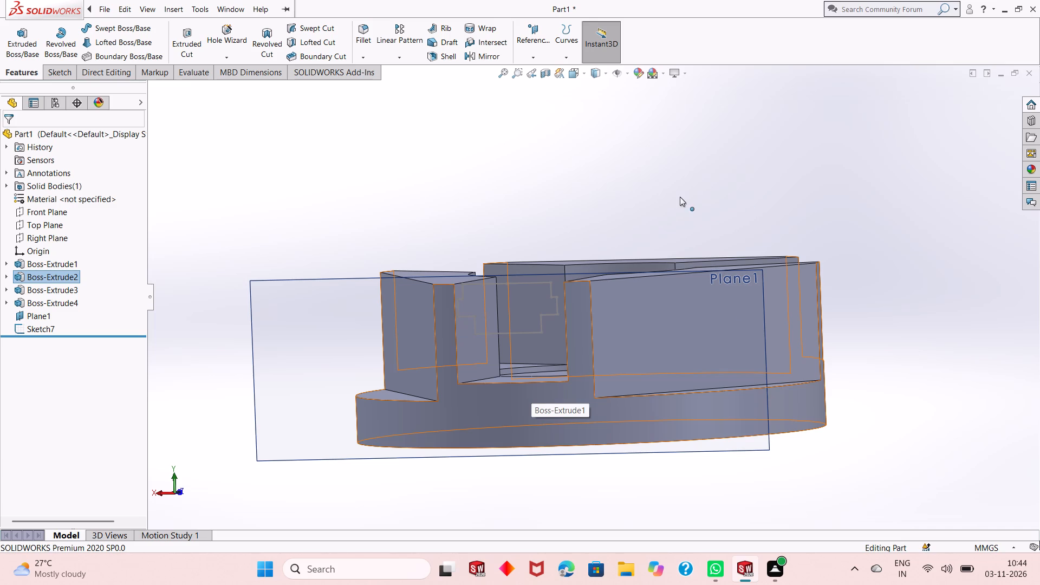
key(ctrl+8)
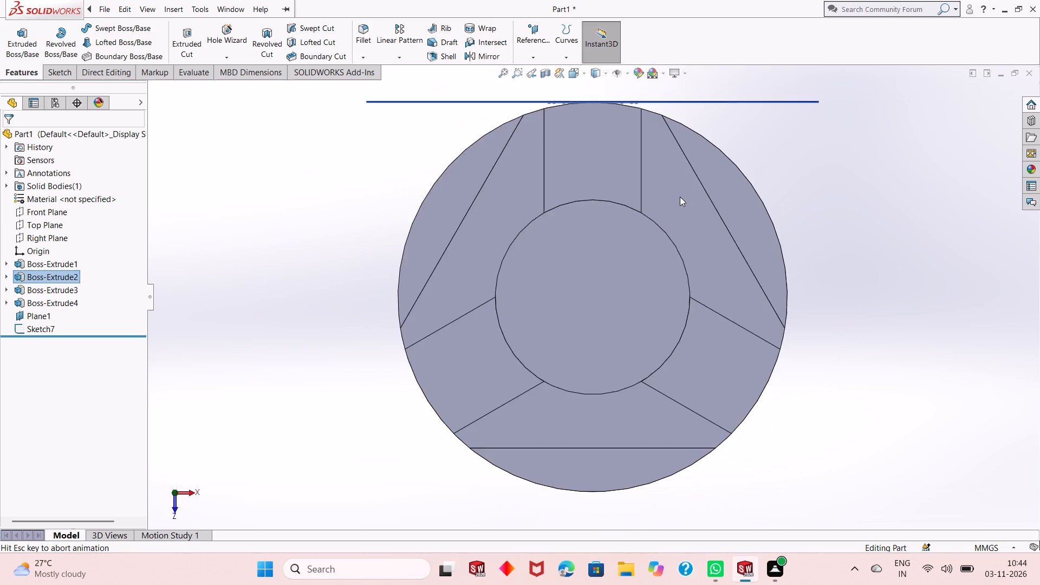
Open the stepped slot profile sketch for editing and view it square to its plane.
key(ctrl+8)
key(ctrl+8)
key(ctrl+8)
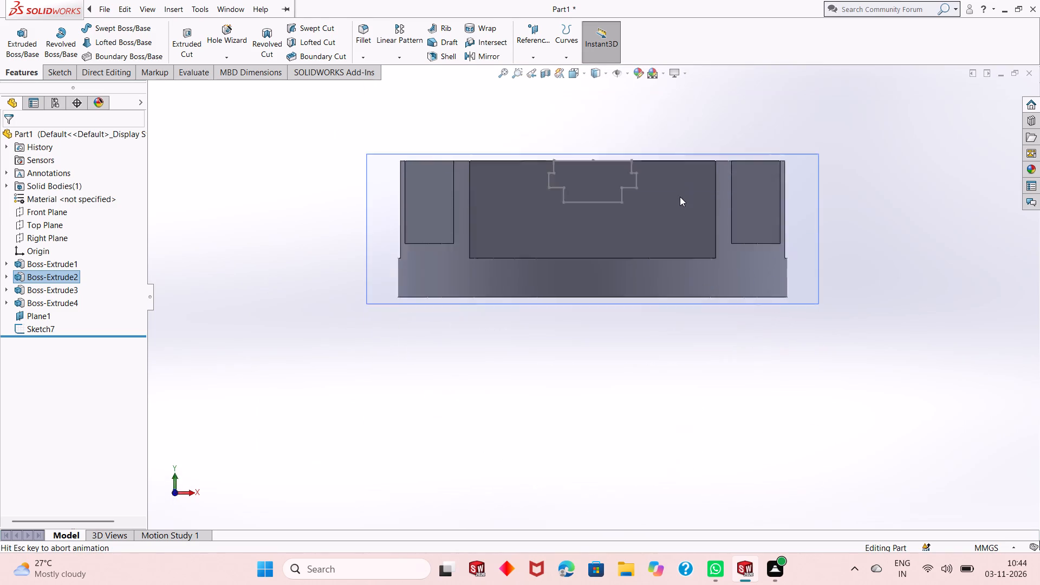
middle_drag(674, 199, 704, 355)
middle_drag(673, 350, 759, 350)
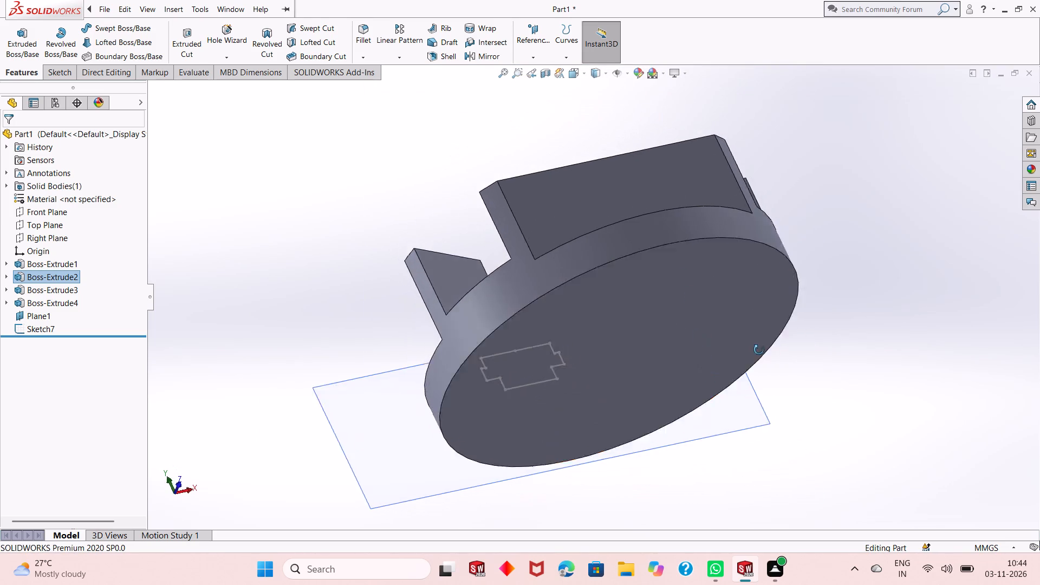
middle_drag(759, 350, 877, 303)
click(54, 327)
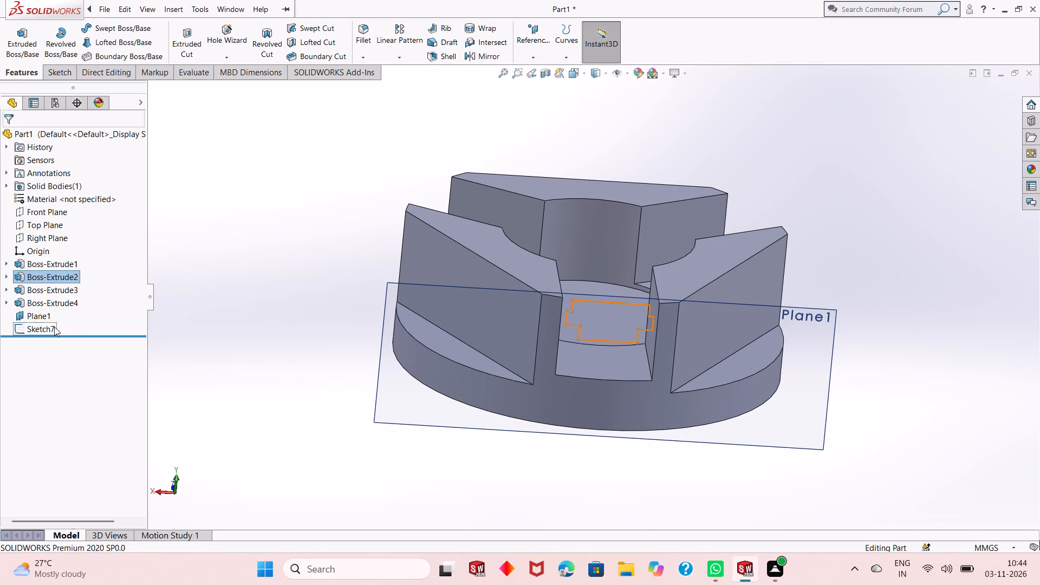
click(68, 297)
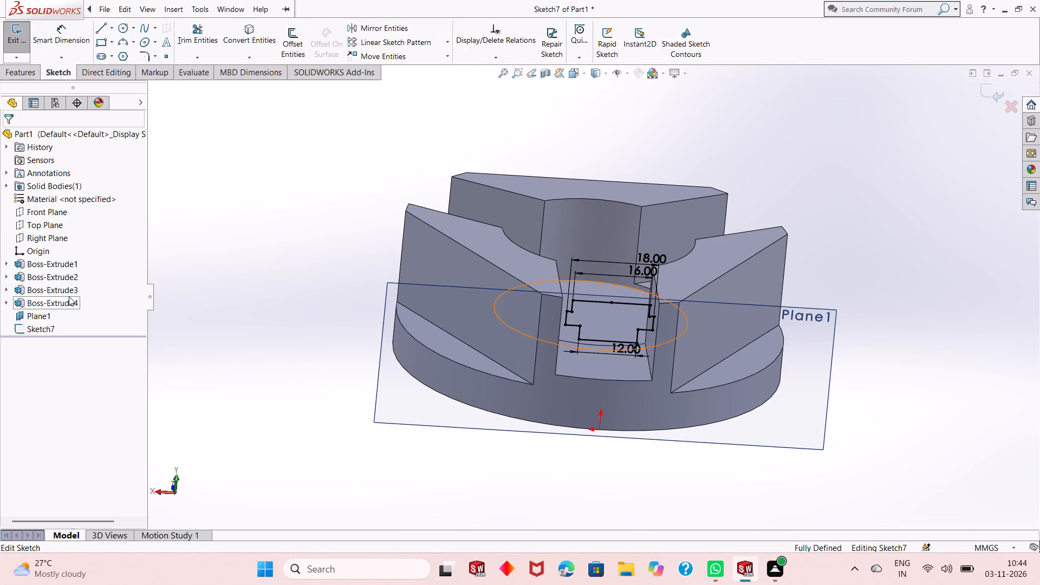
key(ctrl+8)
key(ctrl+8)
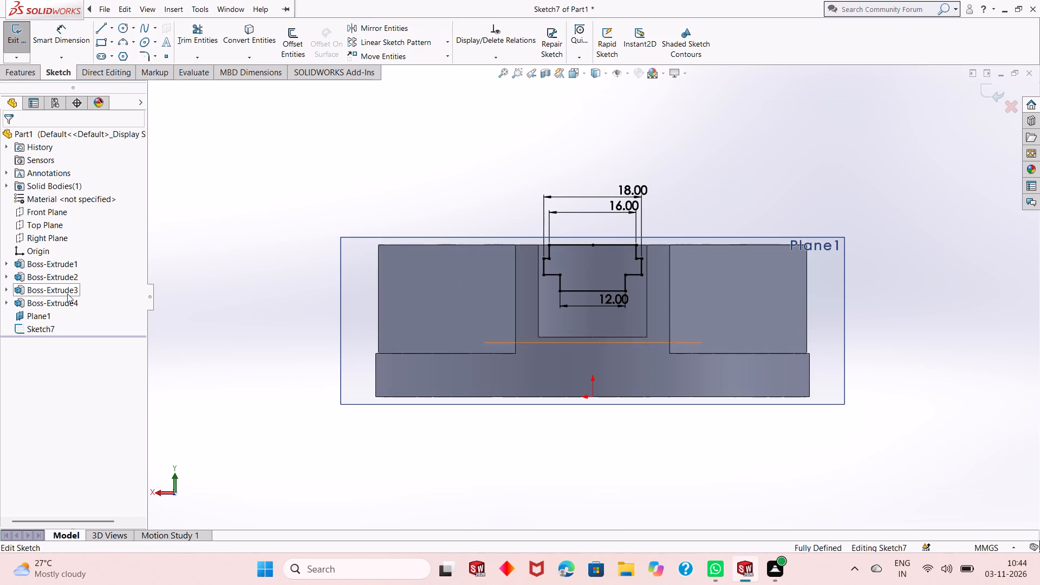
Measure the slot profile's overall height with a trial Smart Dimension from its upper corner to its bottom corner, without placing it.
scroll(608, 259, down, 4)
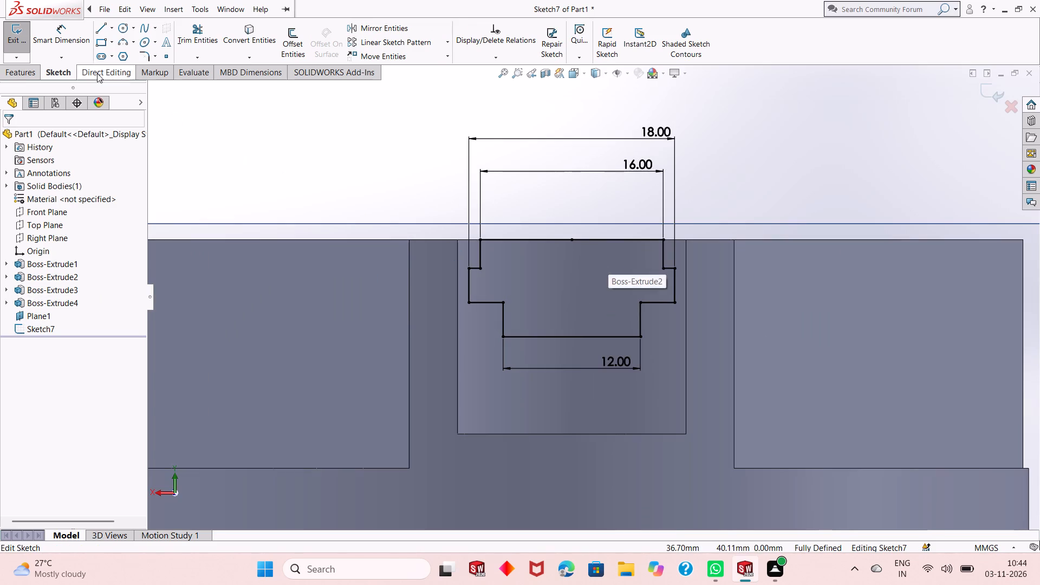
click(58, 37)
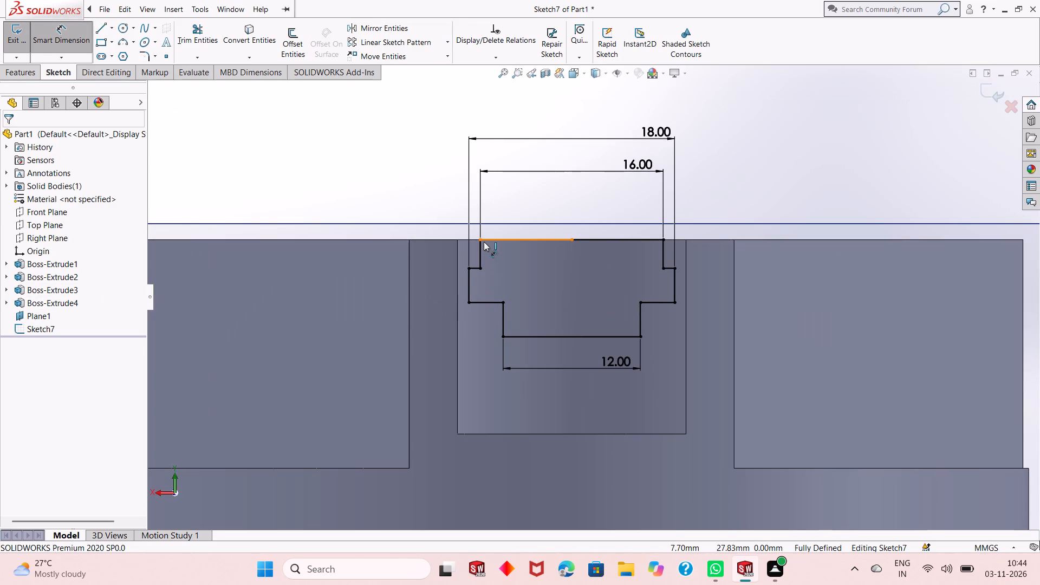
click(479, 239)
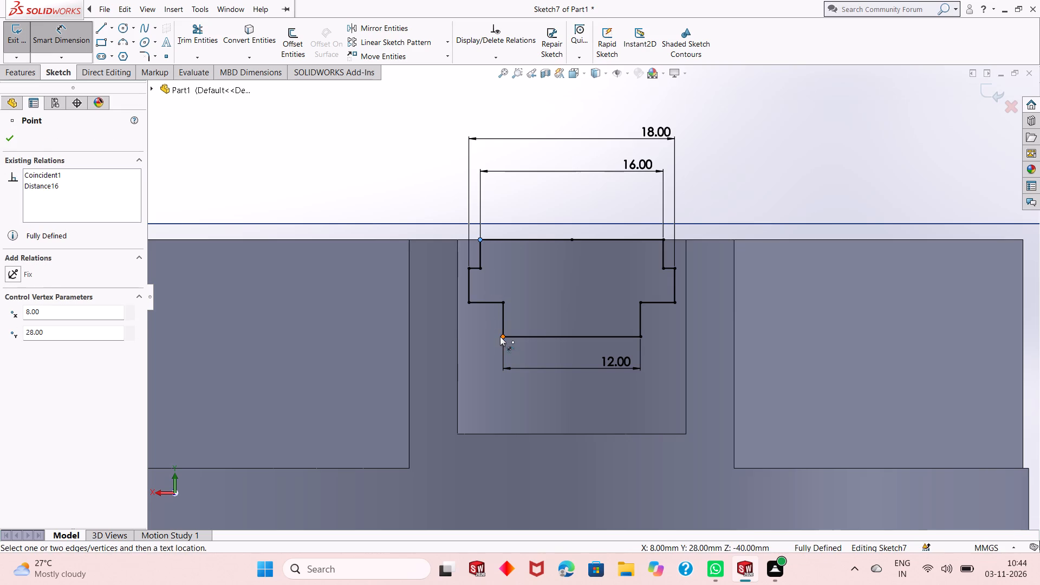
click(502, 336)
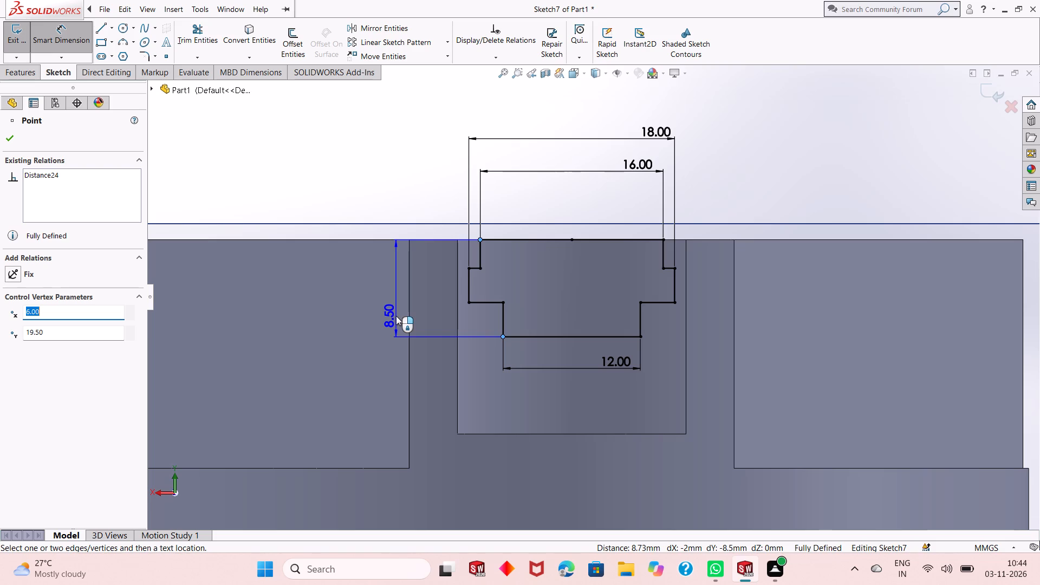
key(Escape)
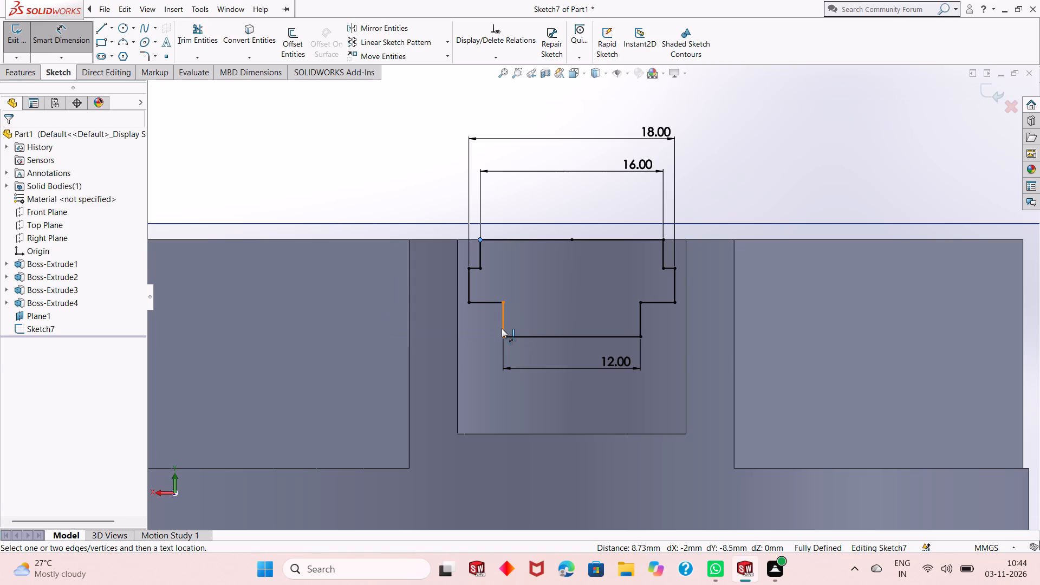
Examine the slot profile's depth and width against the gap between the two front blocks and its floor.
scroll(490, 388, up, 1)
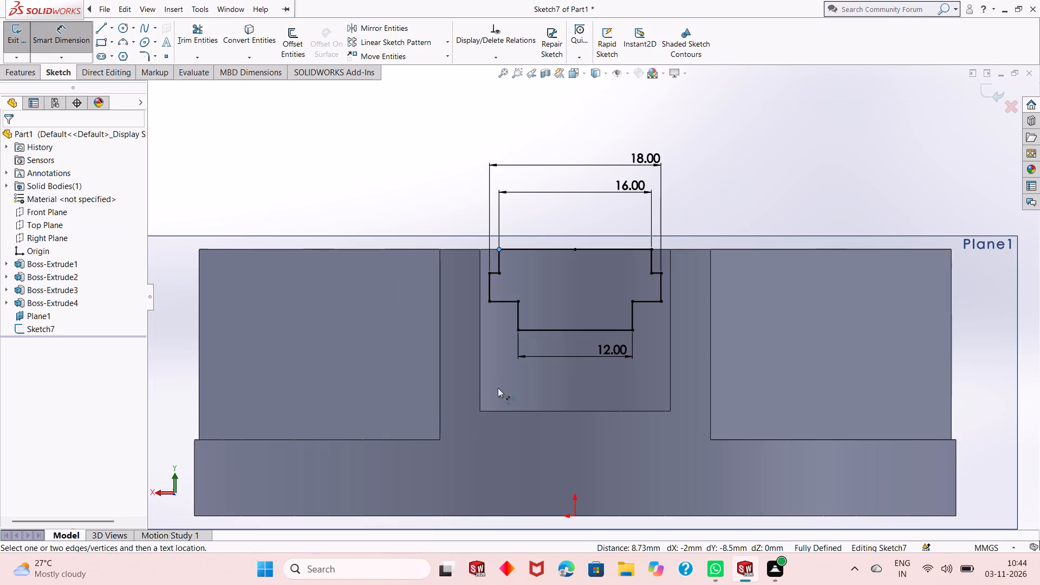
scroll(555, 275, up, 1)
scroll(663, 265, down, 1)
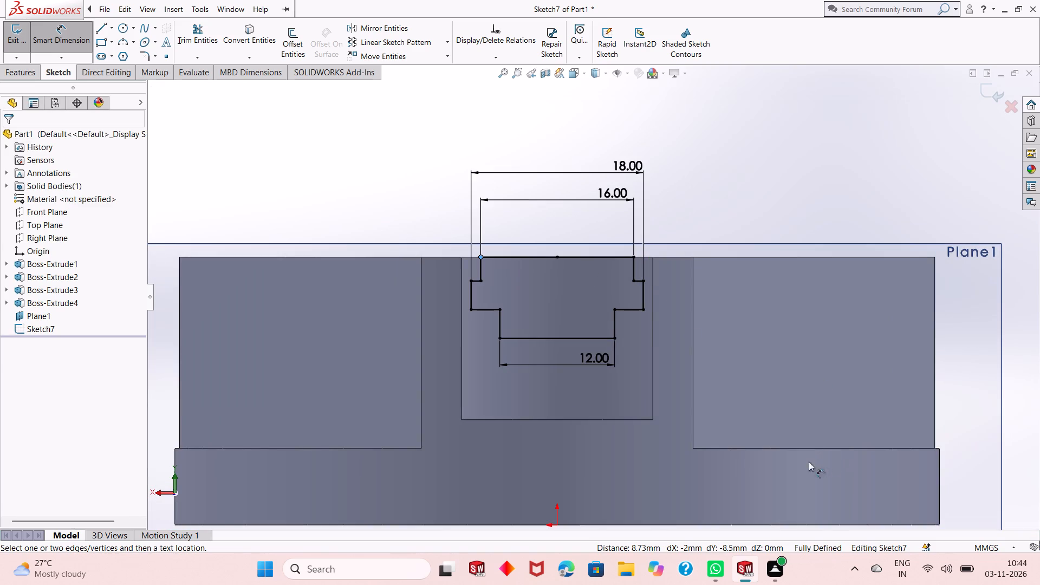
scroll(625, 390, up, 2)
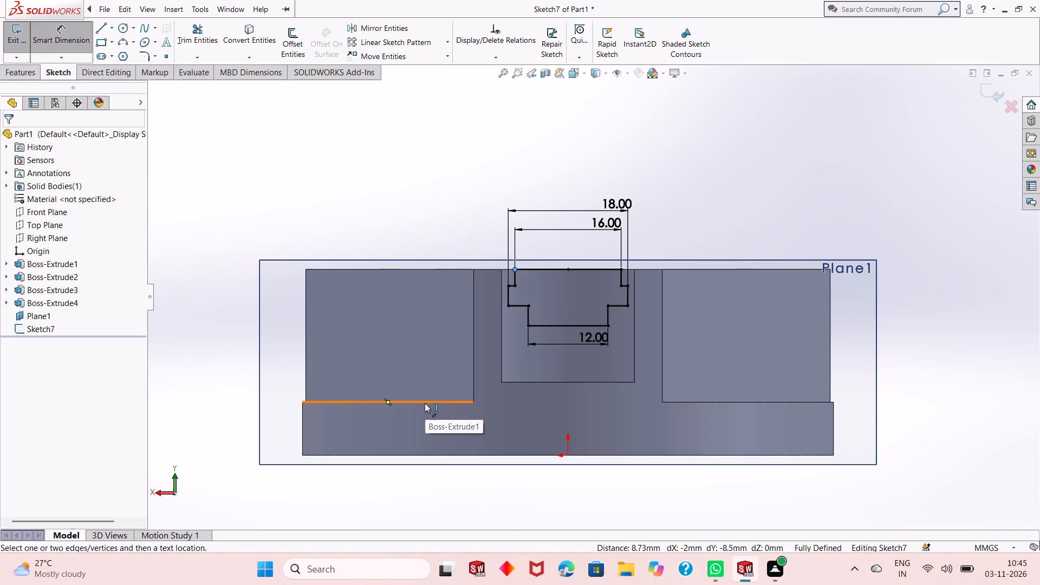
middle_drag(521, 365, 521, 398)
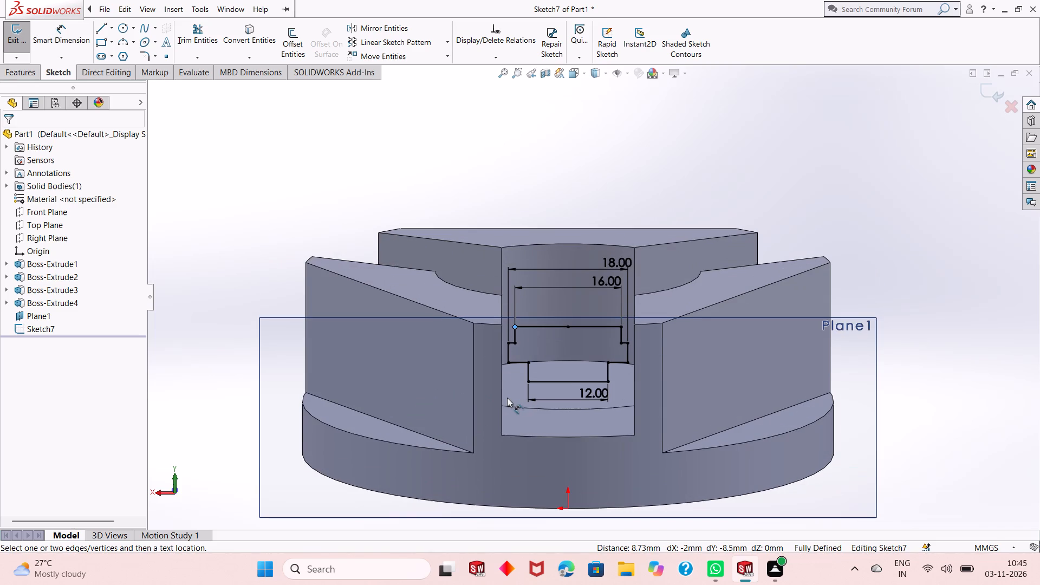
middle_drag(507, 398, 505, 382)
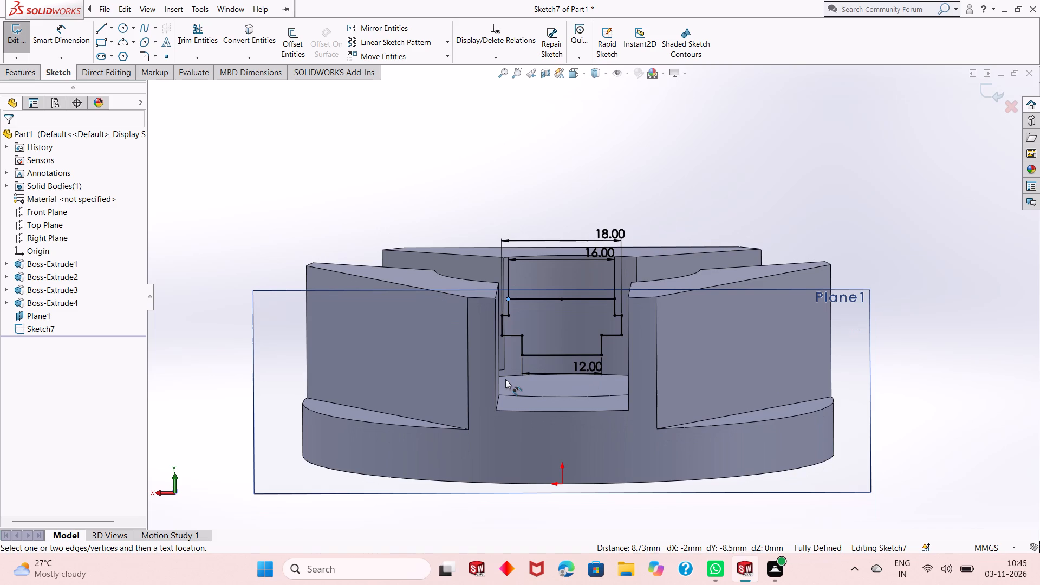
middle_click(541, 417)
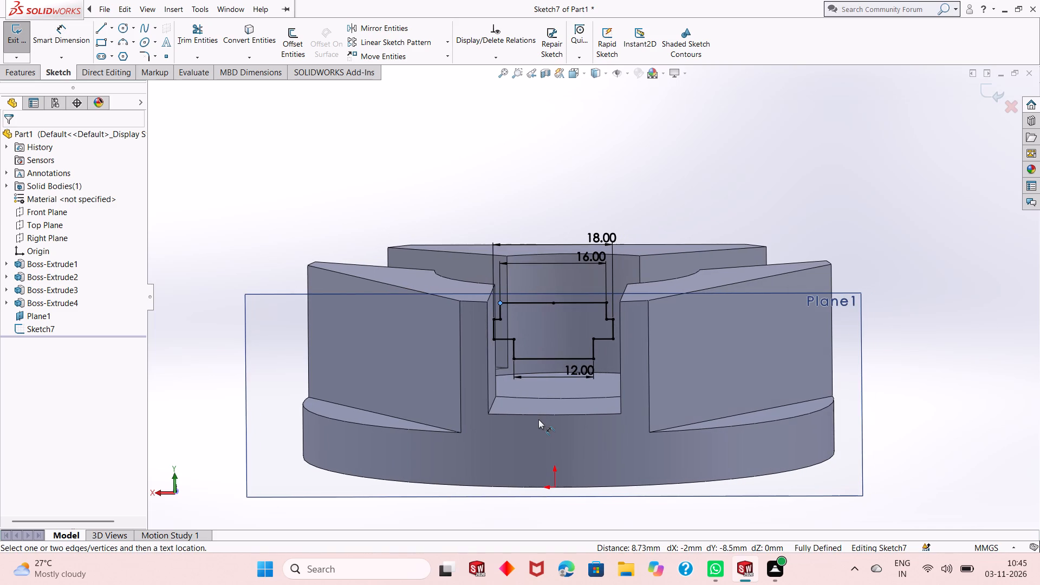
middle_drag(537, 420, 535, 404)
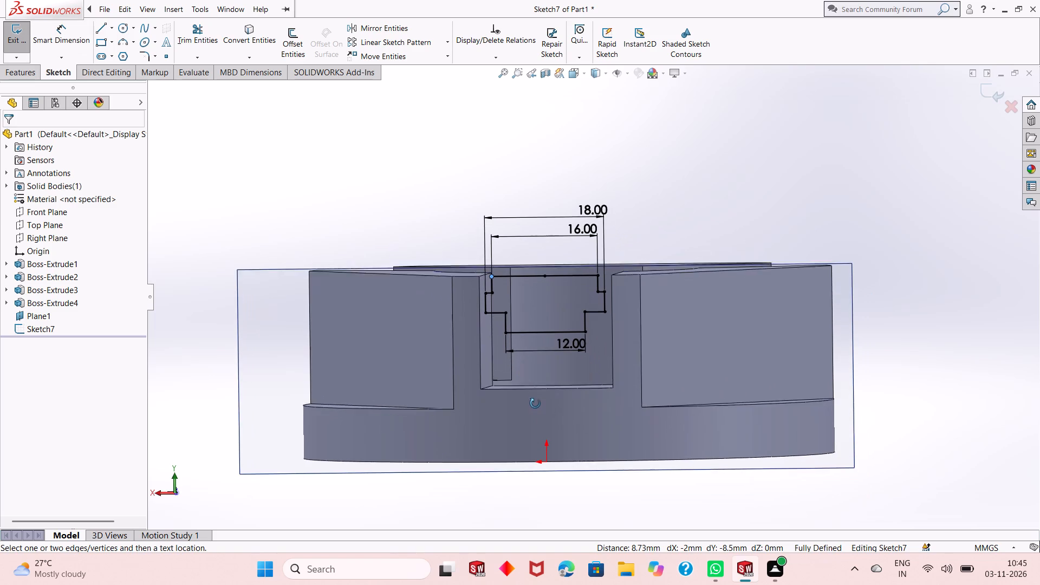
middle_drag(535, 404, 535, 402)
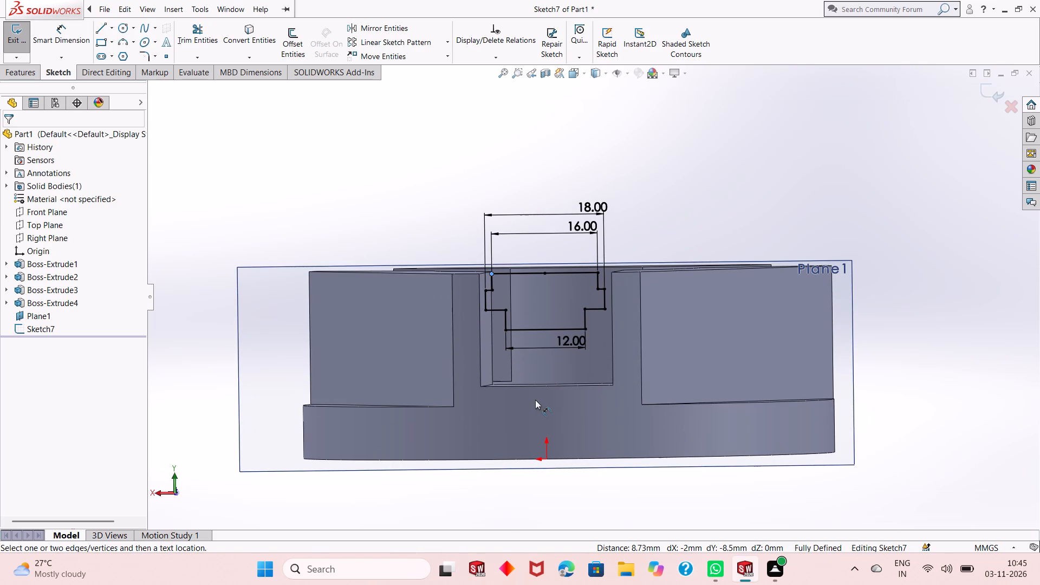
middle_drag(535, 400, 535, 427)
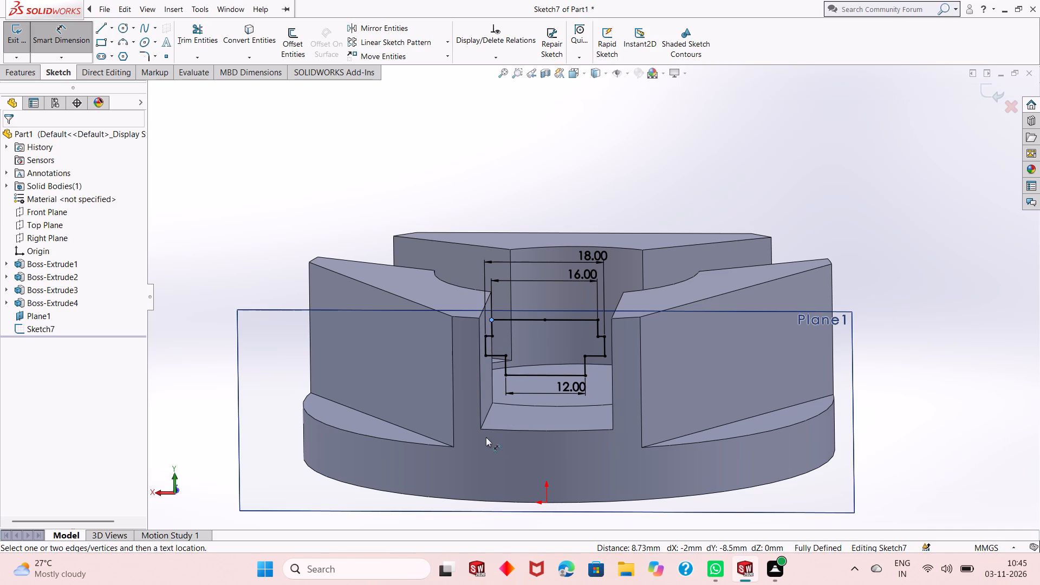
middle_drag(523, 431, 526, 401)
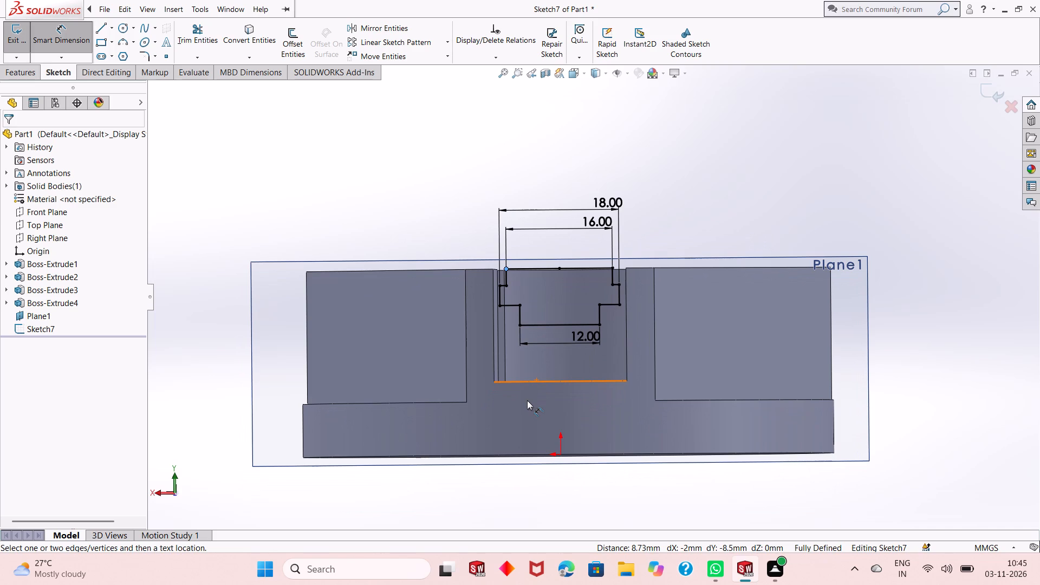
middle_drag(527, 400, 532, 411)
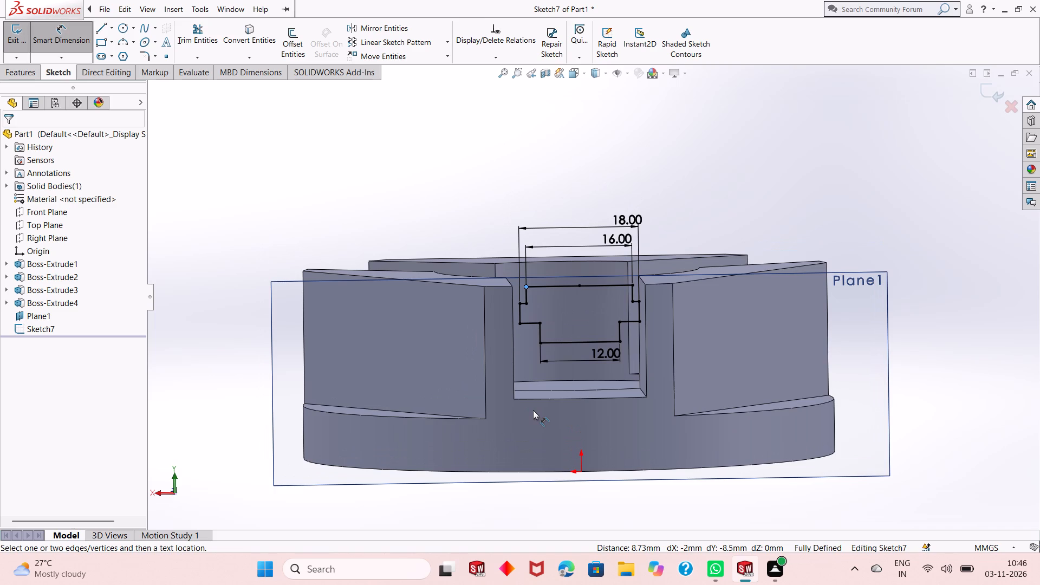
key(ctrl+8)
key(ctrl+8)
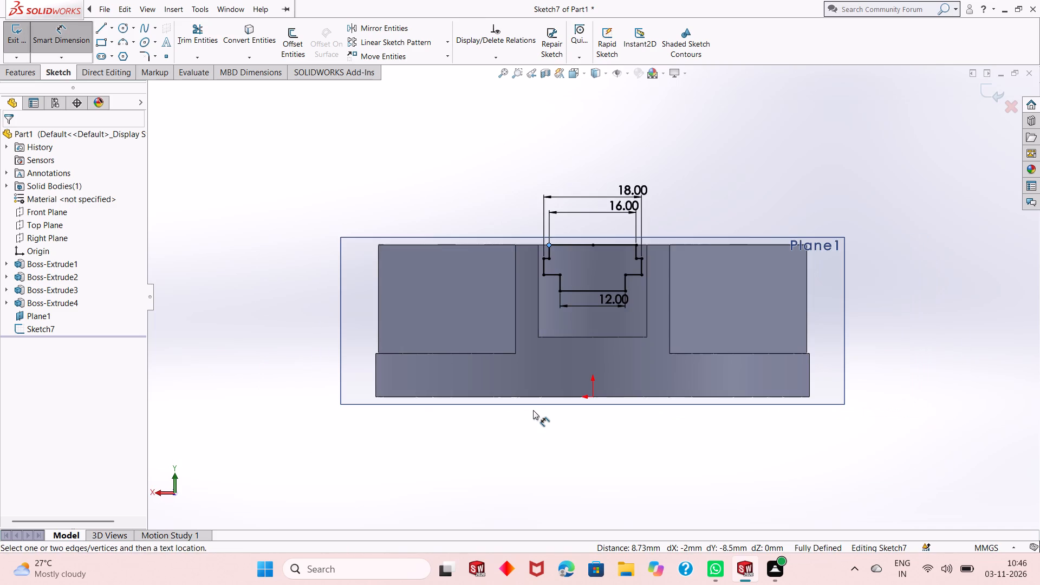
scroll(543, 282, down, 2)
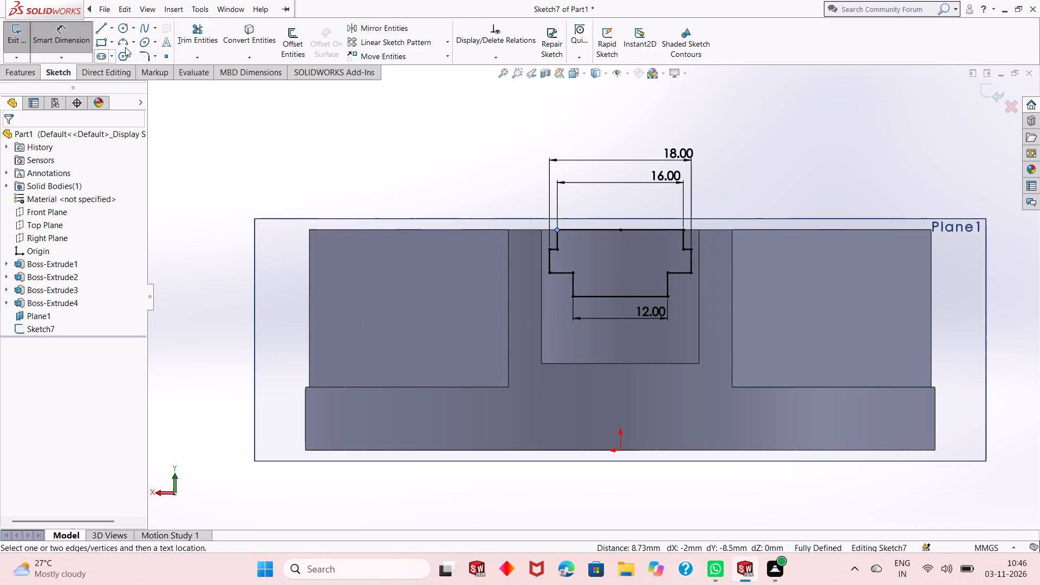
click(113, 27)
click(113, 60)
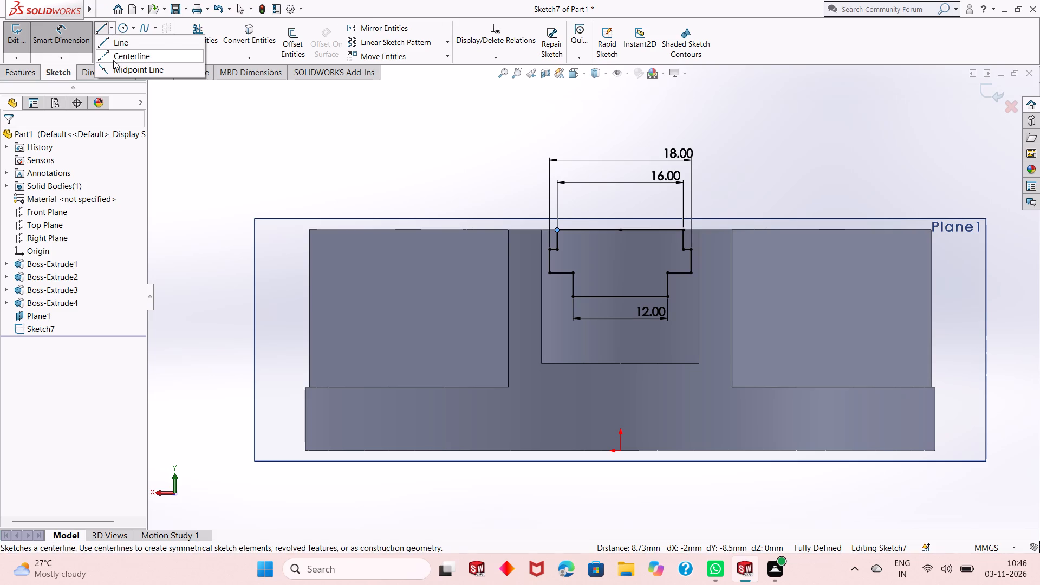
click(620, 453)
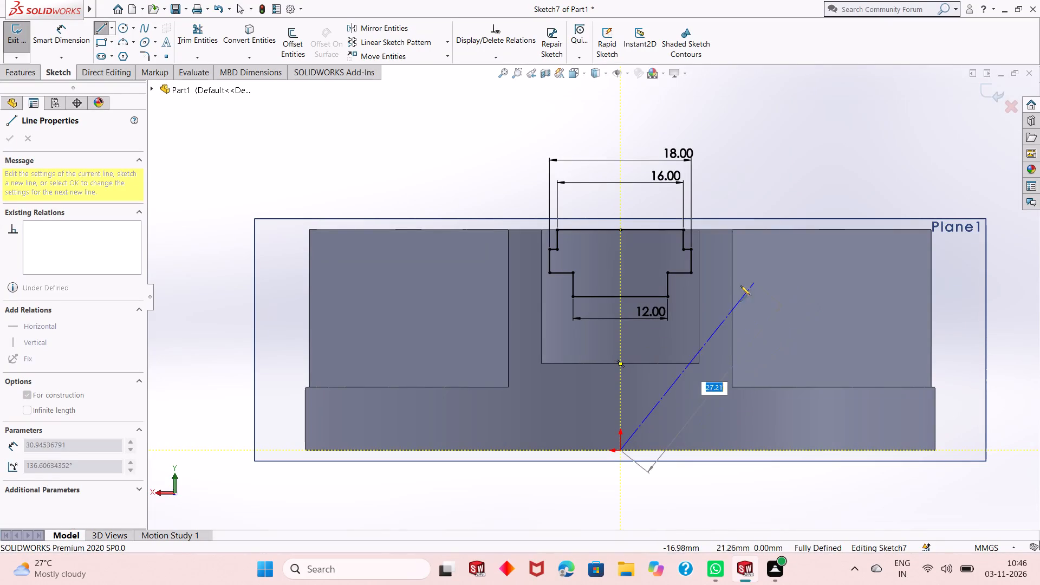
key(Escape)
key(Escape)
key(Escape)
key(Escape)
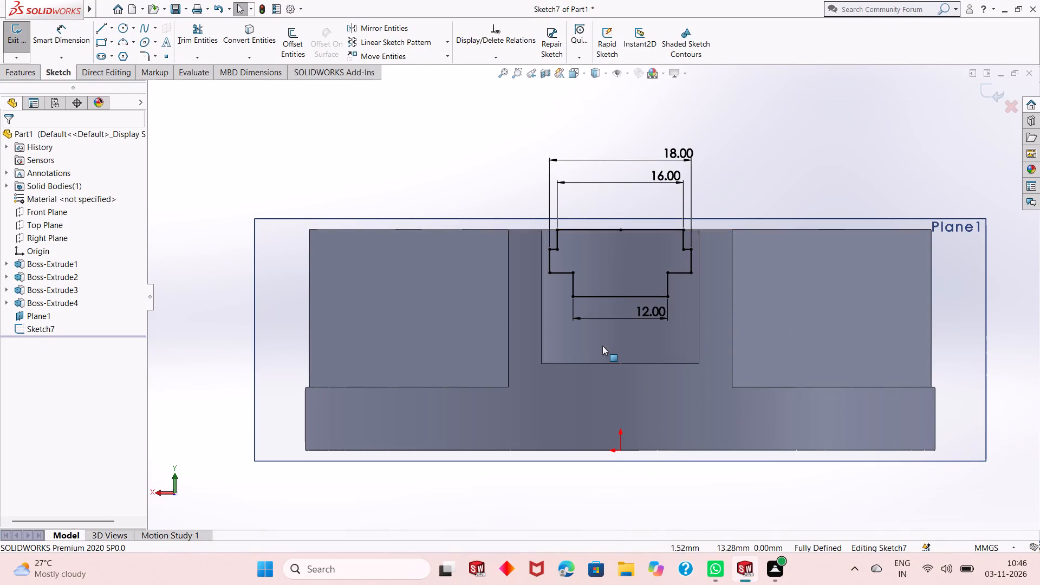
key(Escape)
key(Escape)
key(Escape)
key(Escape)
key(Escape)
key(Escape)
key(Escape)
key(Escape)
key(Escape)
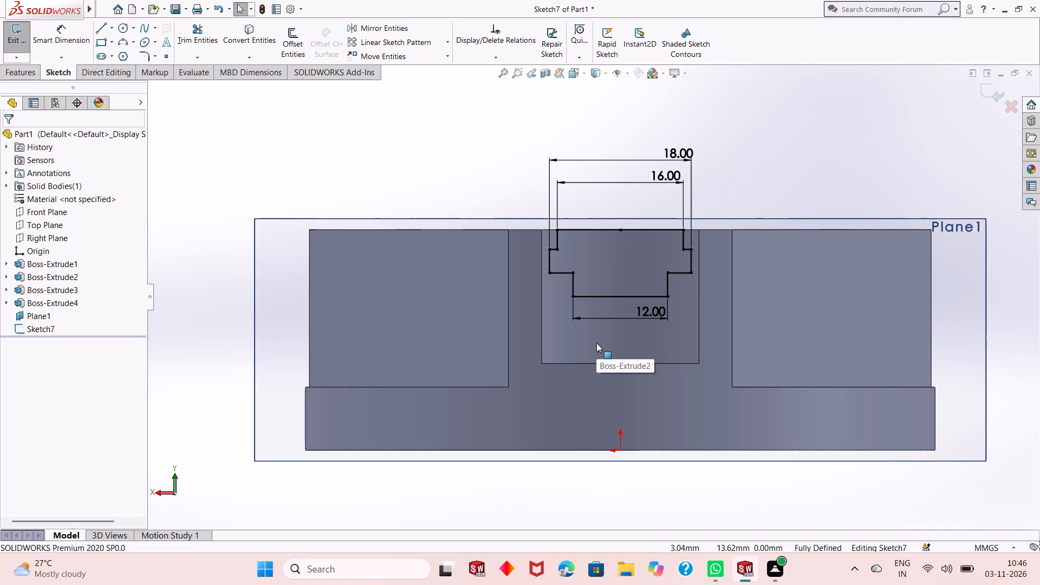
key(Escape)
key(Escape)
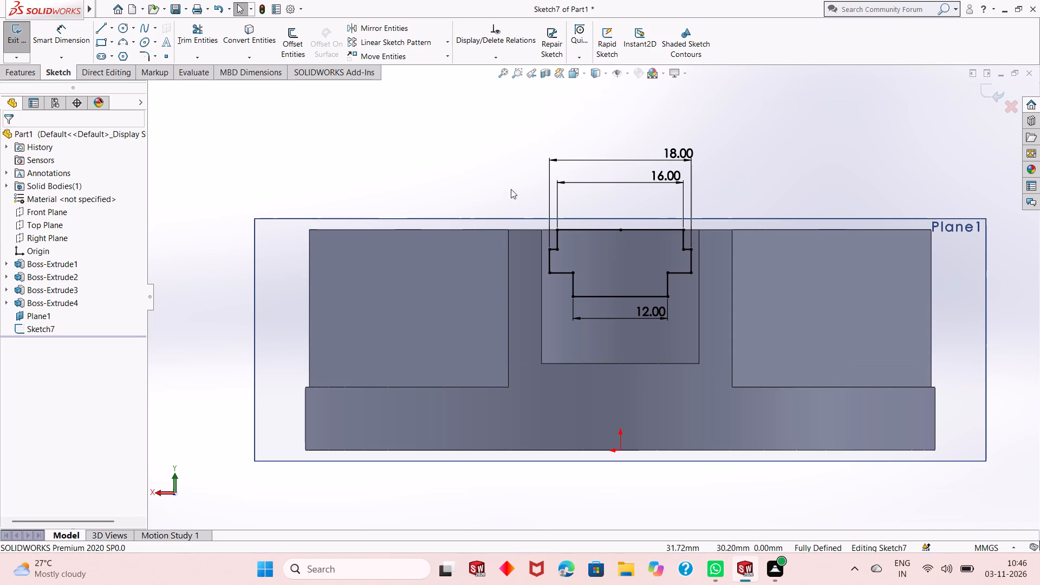
Exit the stepped slot profile sketch, keeping it.
click(989, 90)
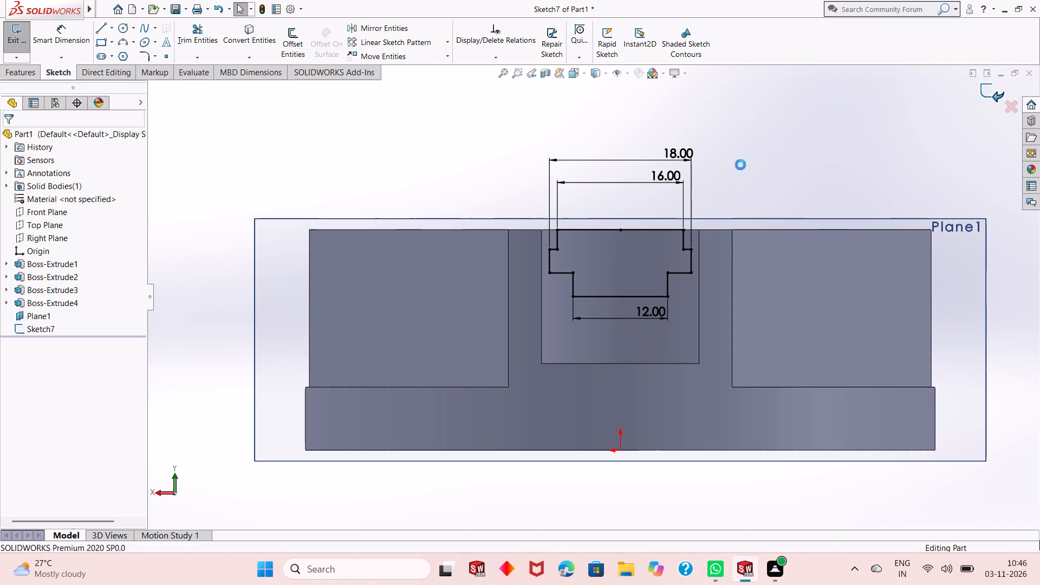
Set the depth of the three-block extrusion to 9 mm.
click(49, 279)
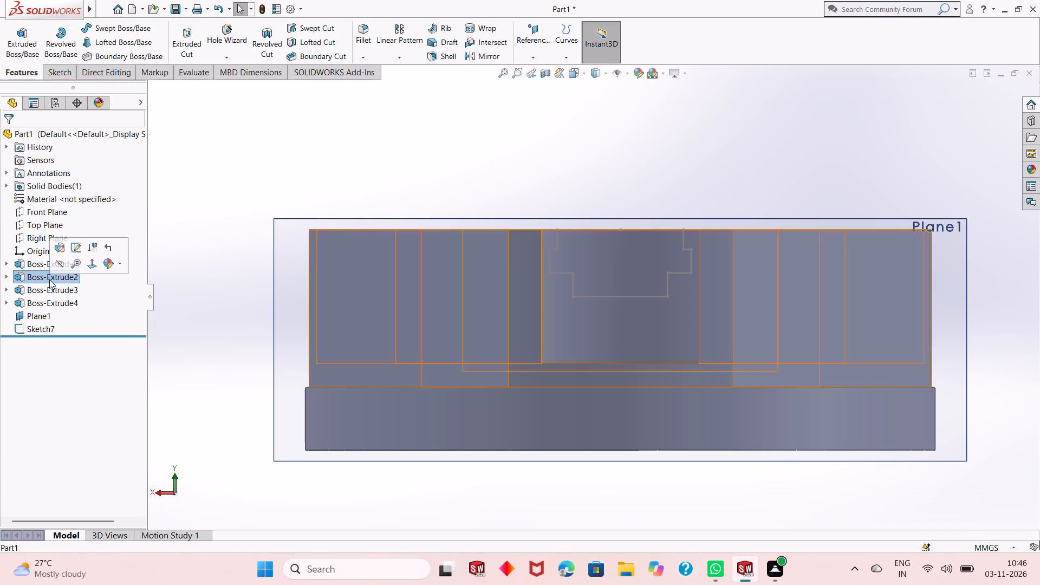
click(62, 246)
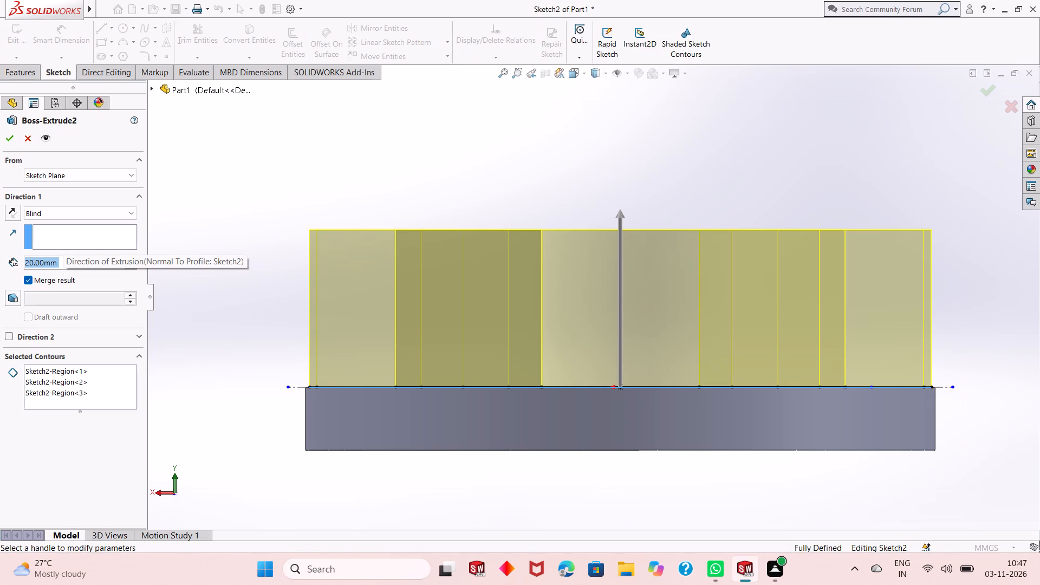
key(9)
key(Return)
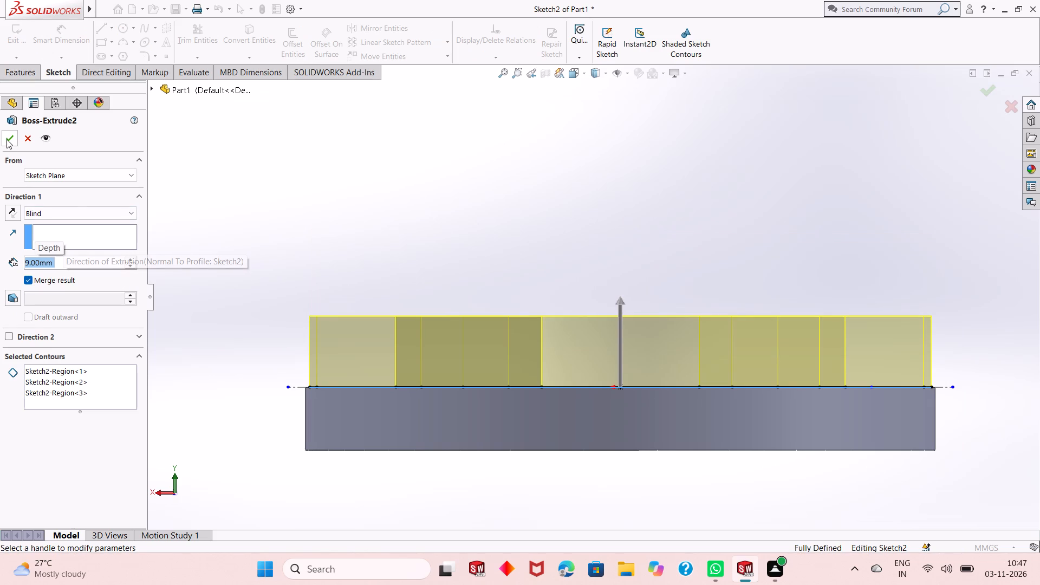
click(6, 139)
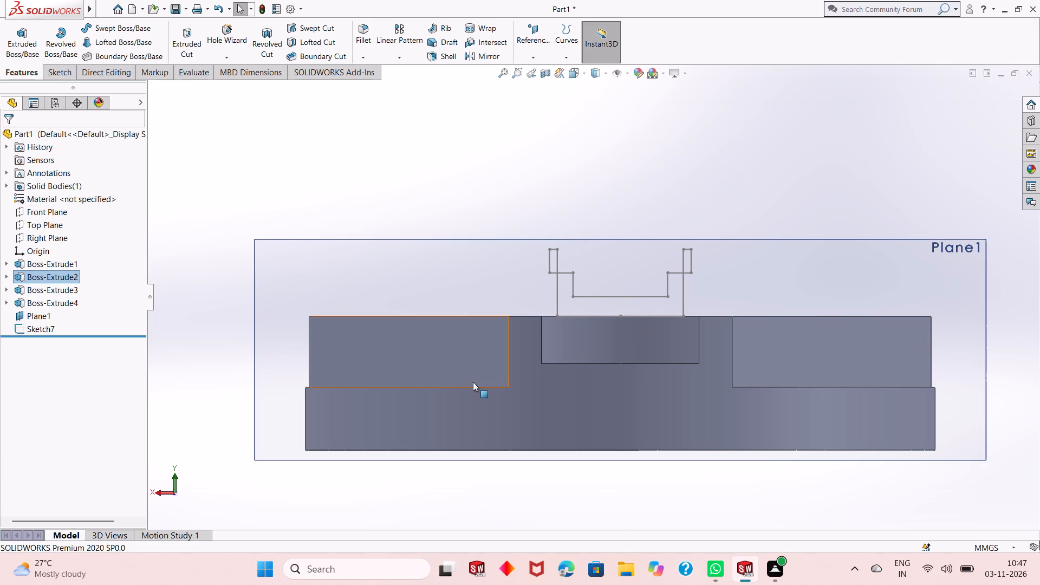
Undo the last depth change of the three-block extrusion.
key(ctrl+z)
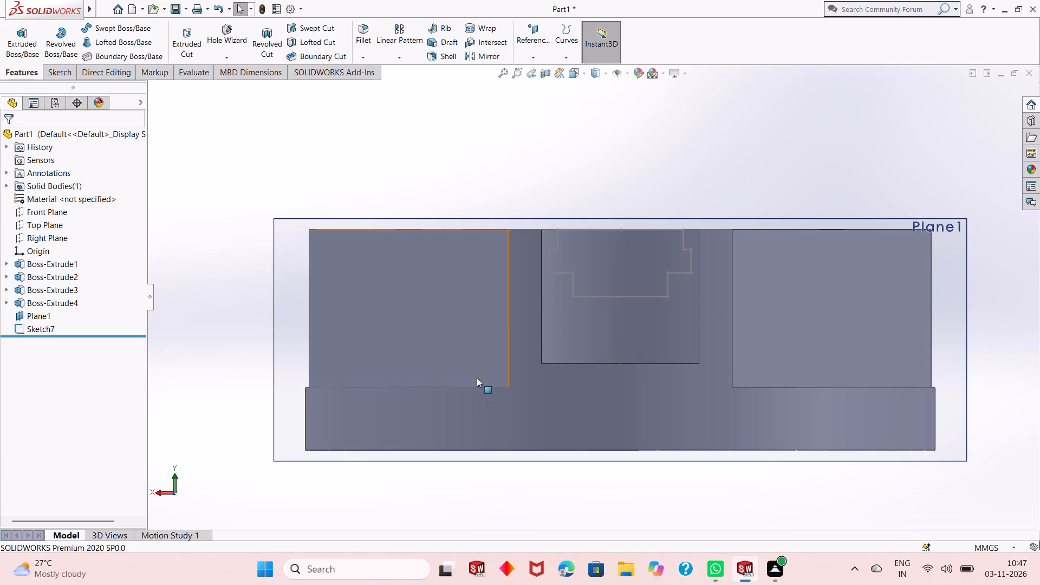
Set the depth of the three-block extrusion to 12 mm.
click(40, 274)
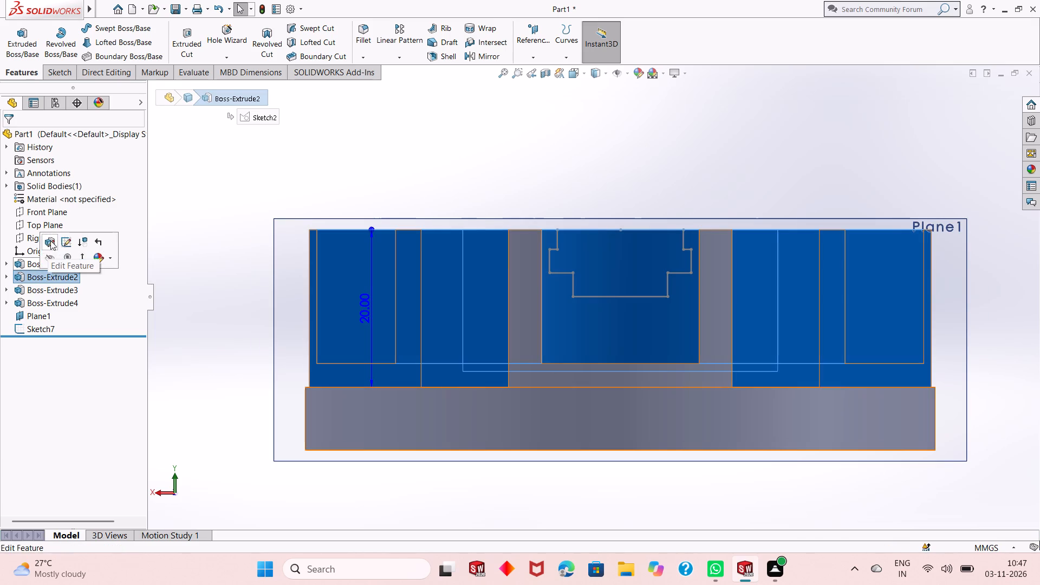
click(50, 240)
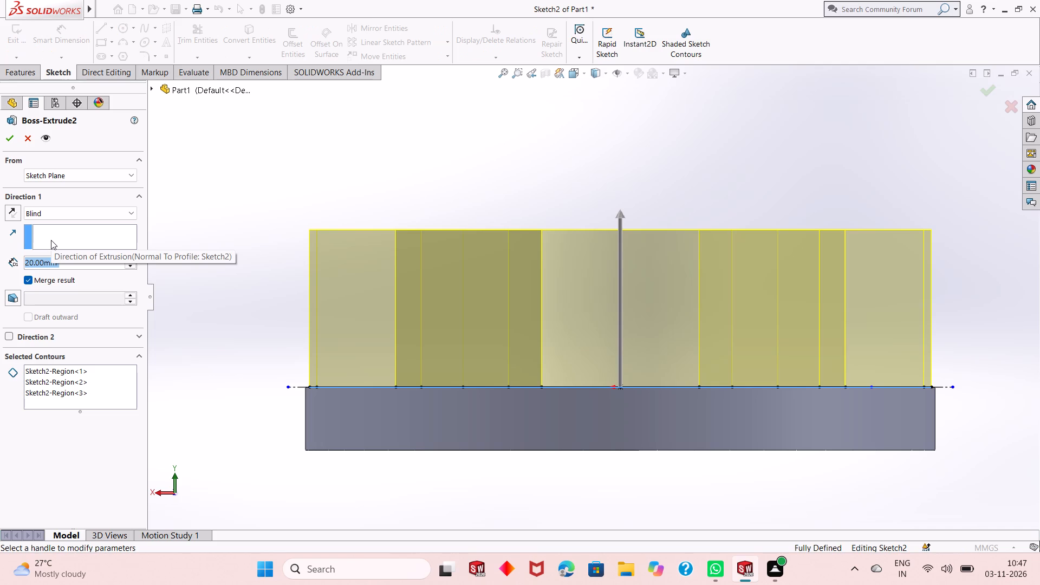
text(12)
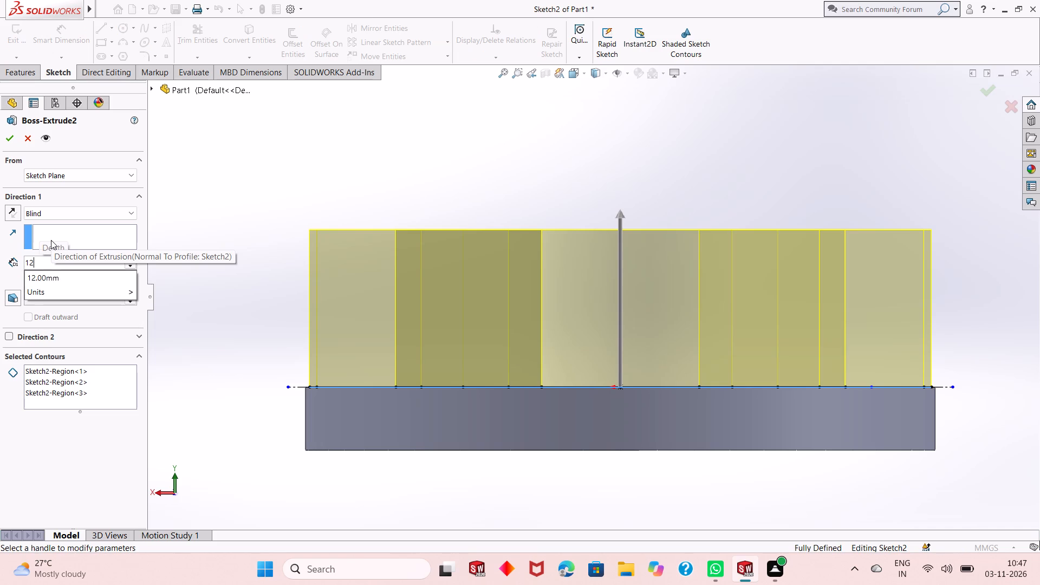
key(Return)
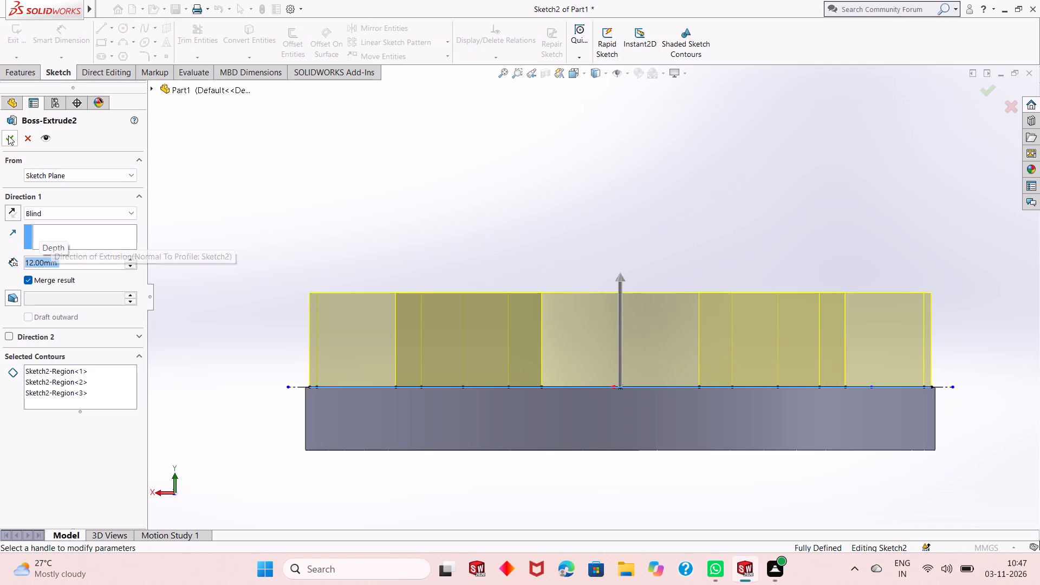
click(8, 135)
Delete the stepped slot profile sketch from the model.
middle_drag(681, 218, 659, 248)
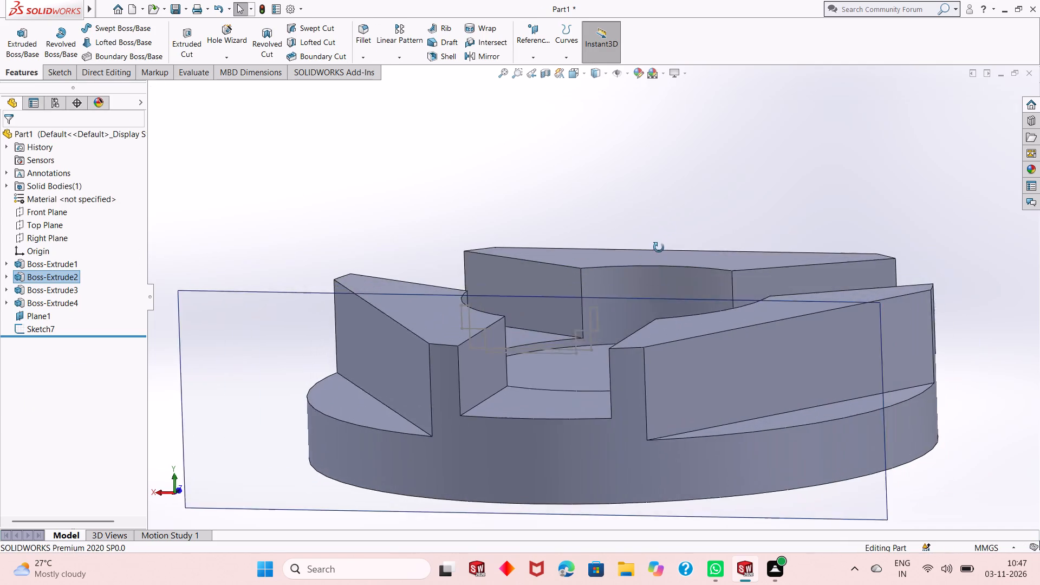
middle_drag(659, 248, 686, 220)
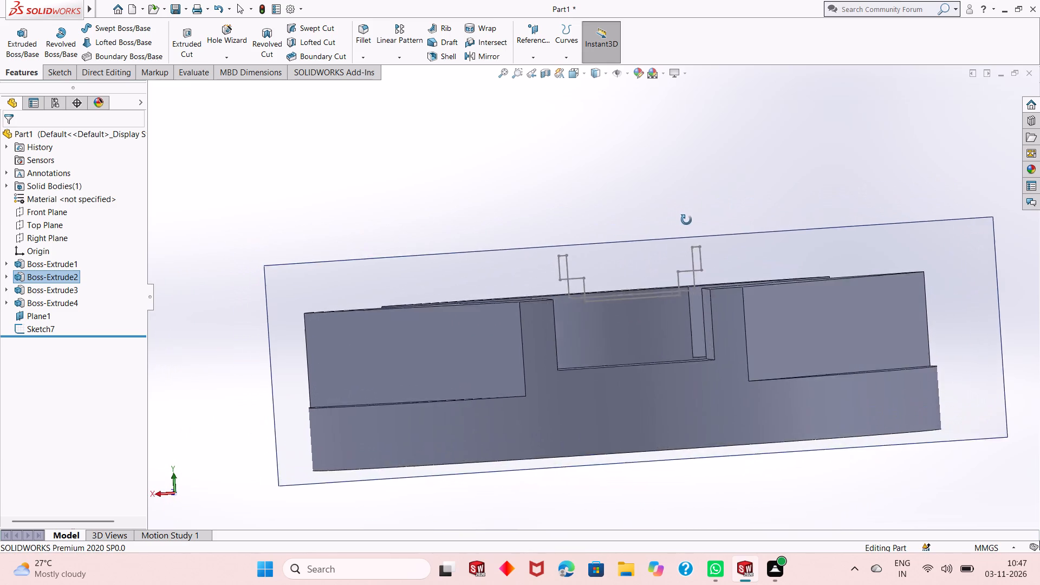
middle_drag(686, 220, 688, 223)
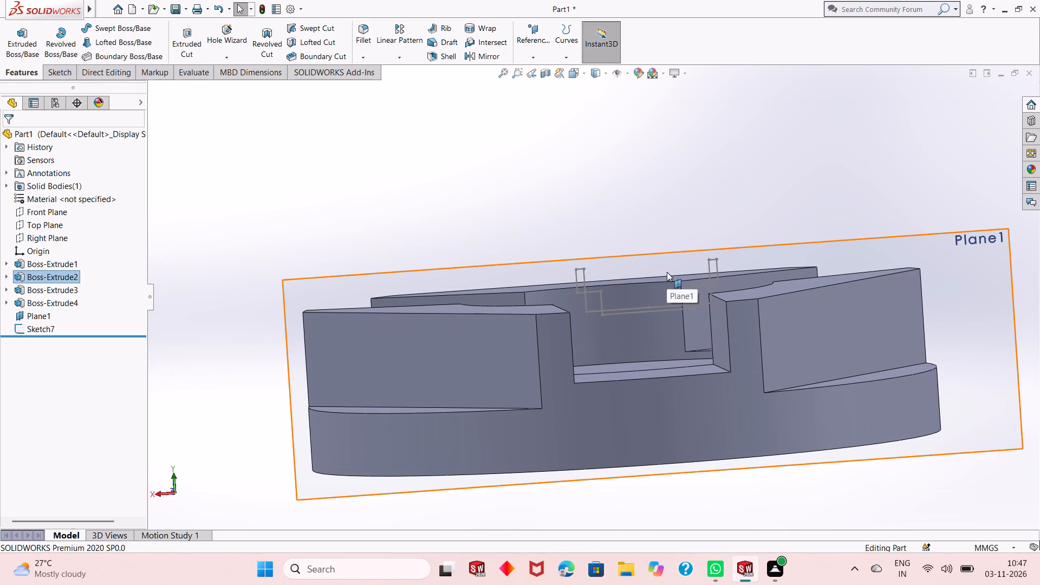
middle_drag(662, 276, 650, 257)
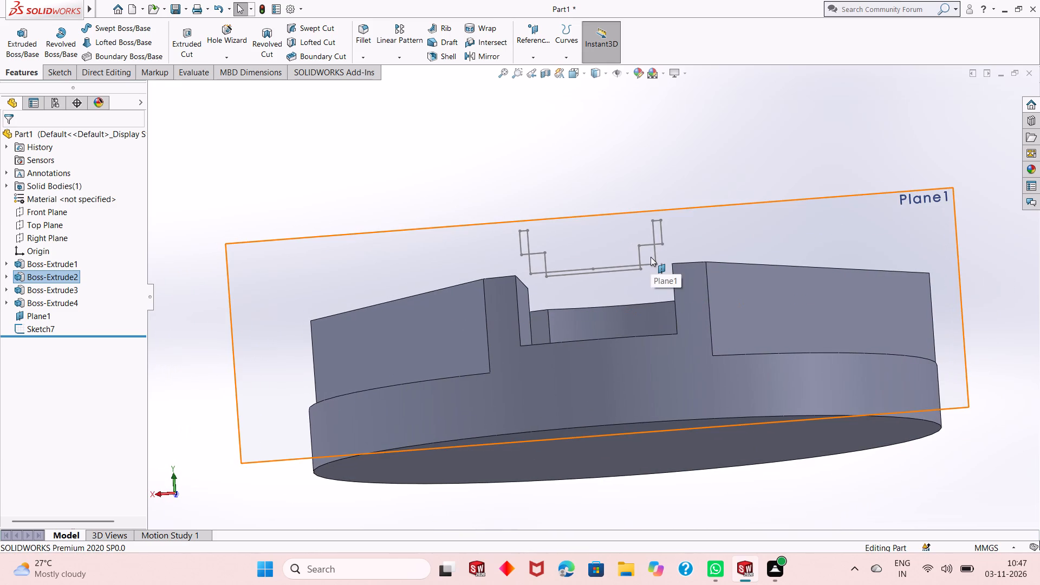
middle_drag(636, 246, 640, 253)
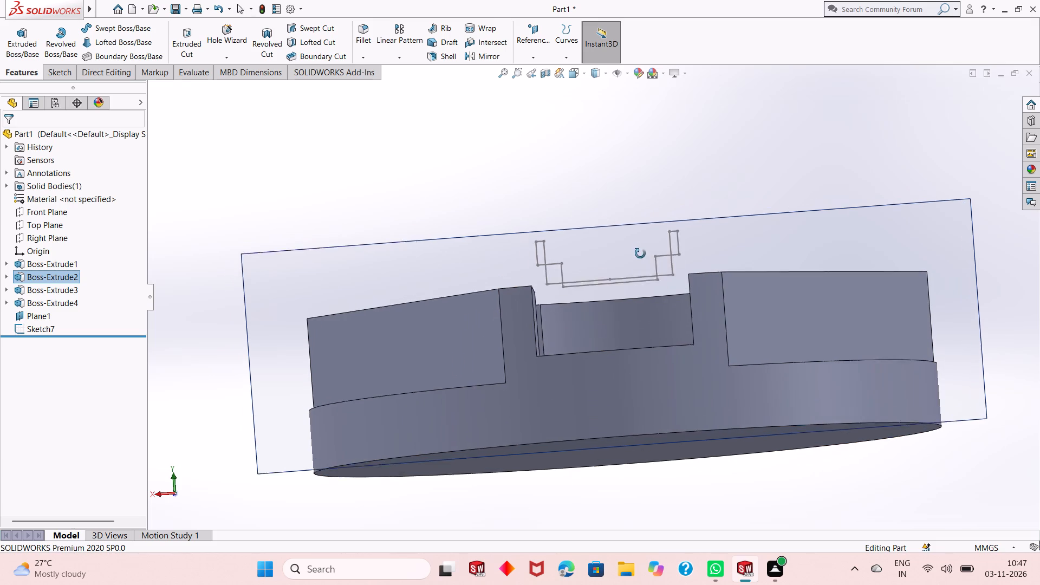
middle_drag(640, 253, 641, 259)
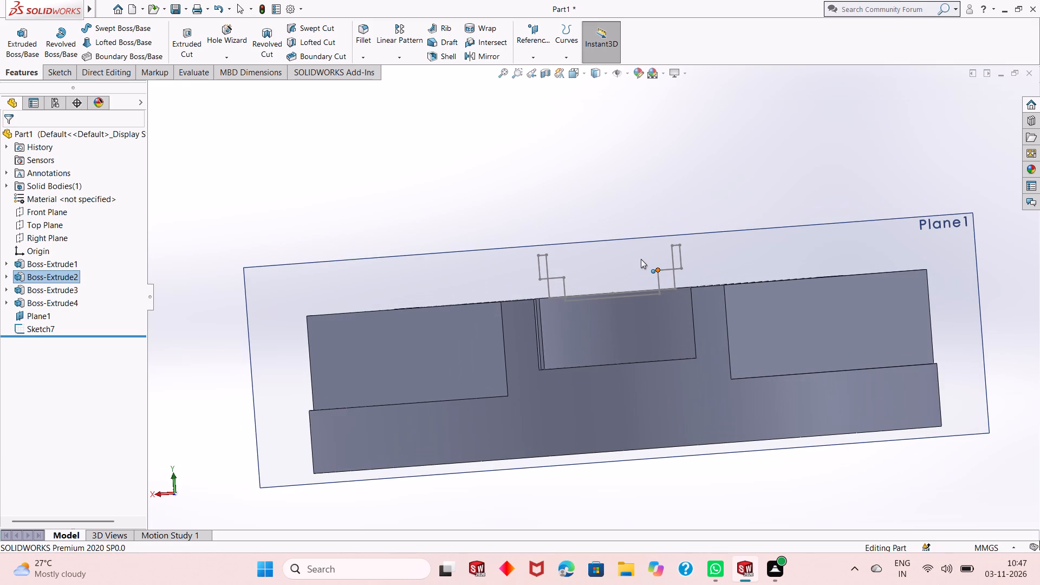
right_click(54, 333)
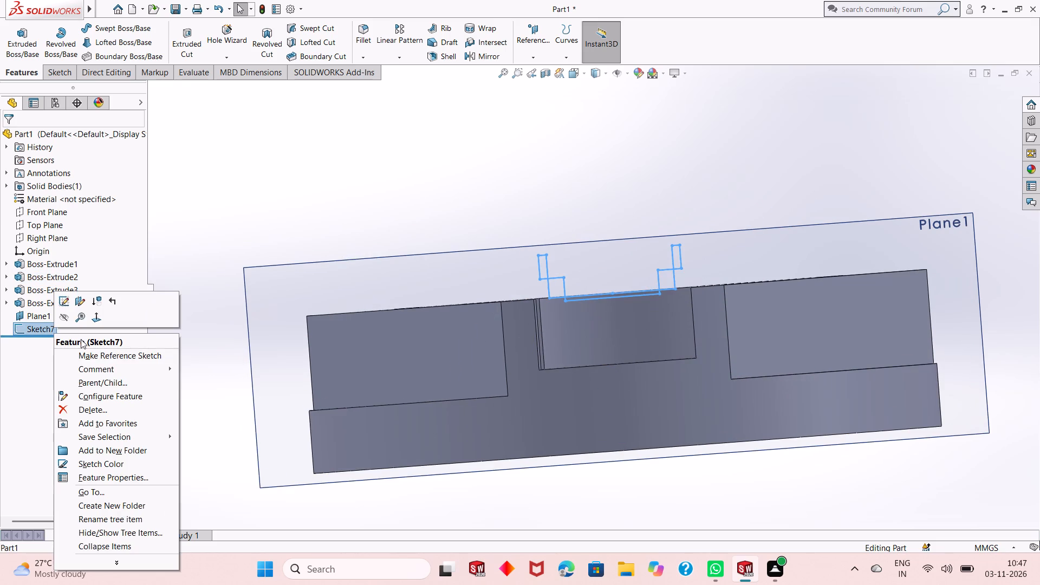
click(102, 411)
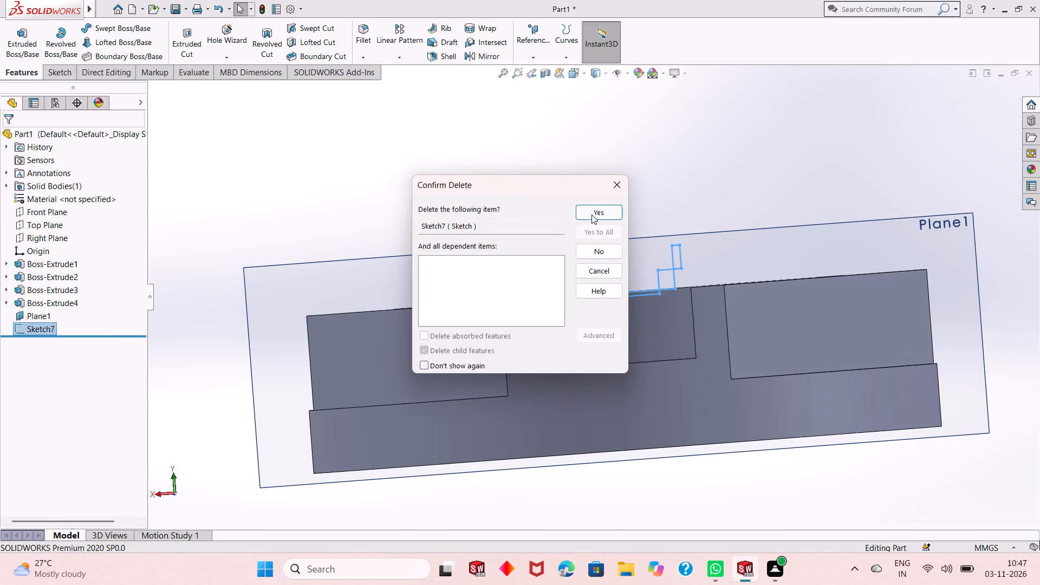
click(594, 213)
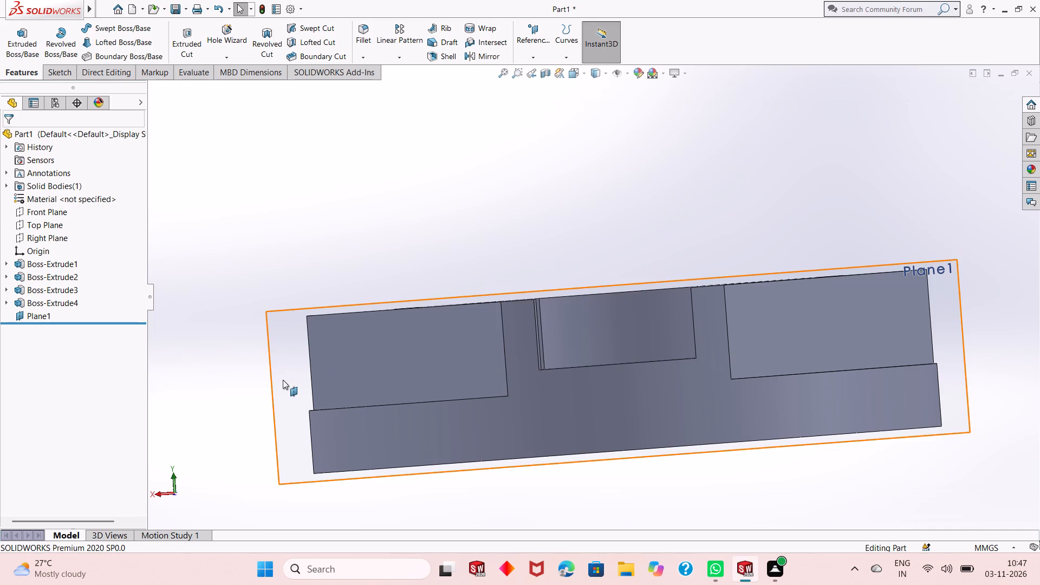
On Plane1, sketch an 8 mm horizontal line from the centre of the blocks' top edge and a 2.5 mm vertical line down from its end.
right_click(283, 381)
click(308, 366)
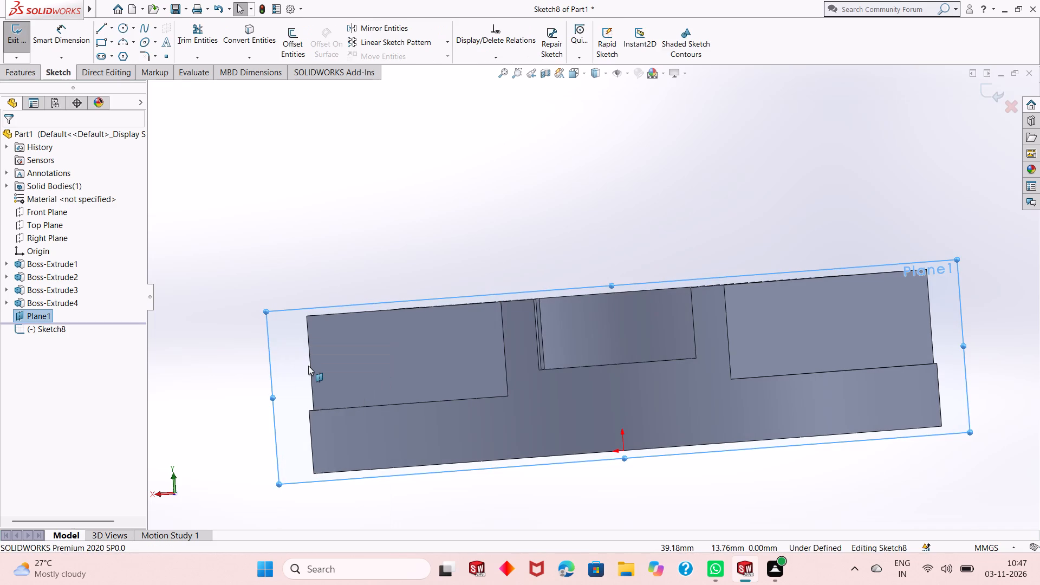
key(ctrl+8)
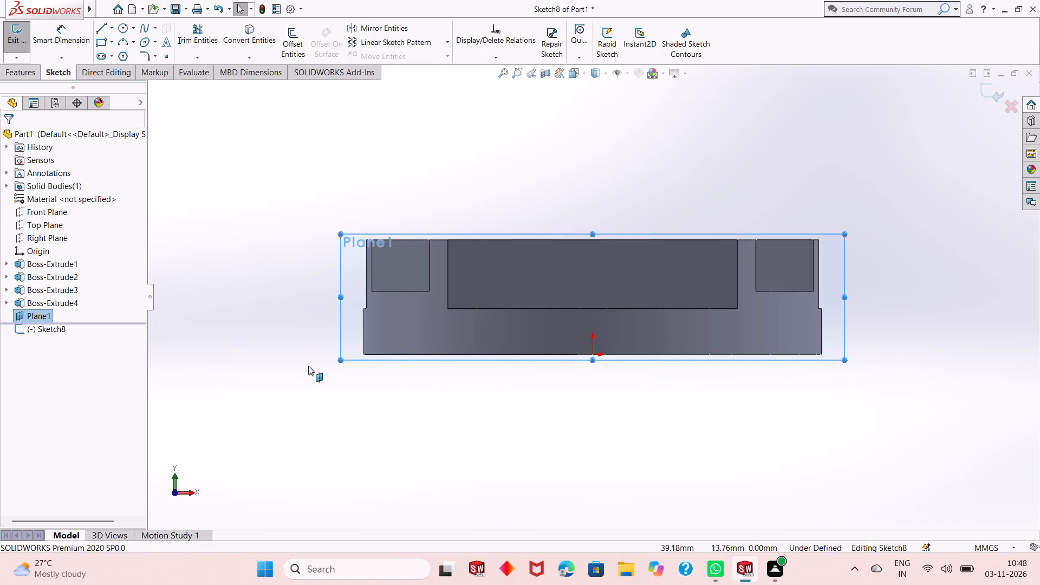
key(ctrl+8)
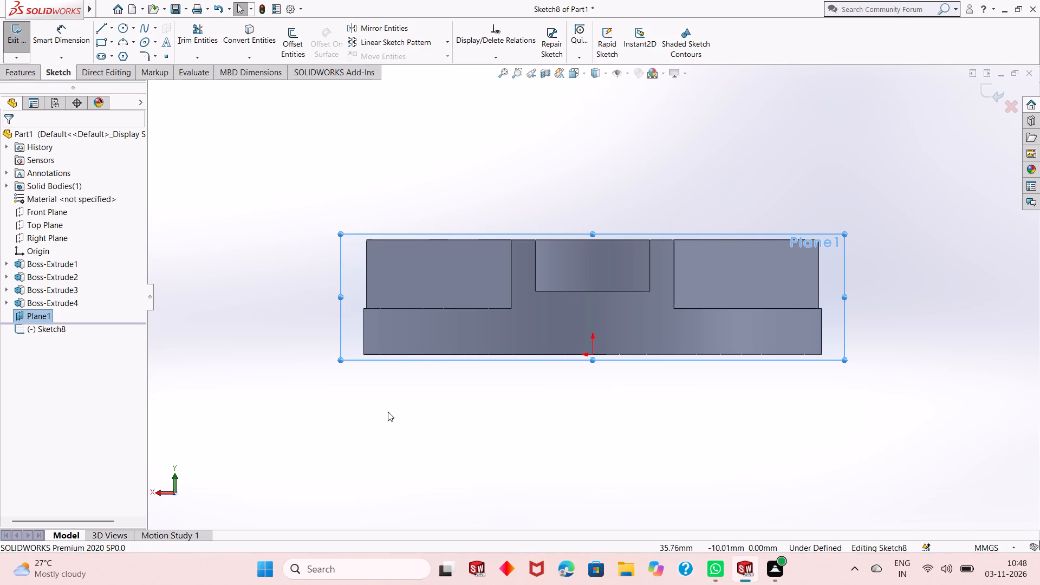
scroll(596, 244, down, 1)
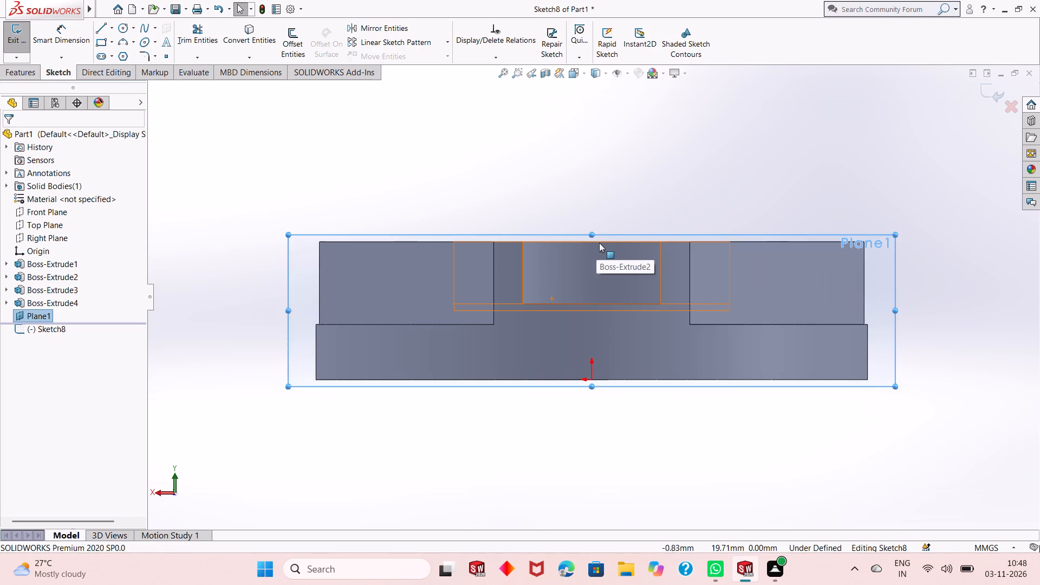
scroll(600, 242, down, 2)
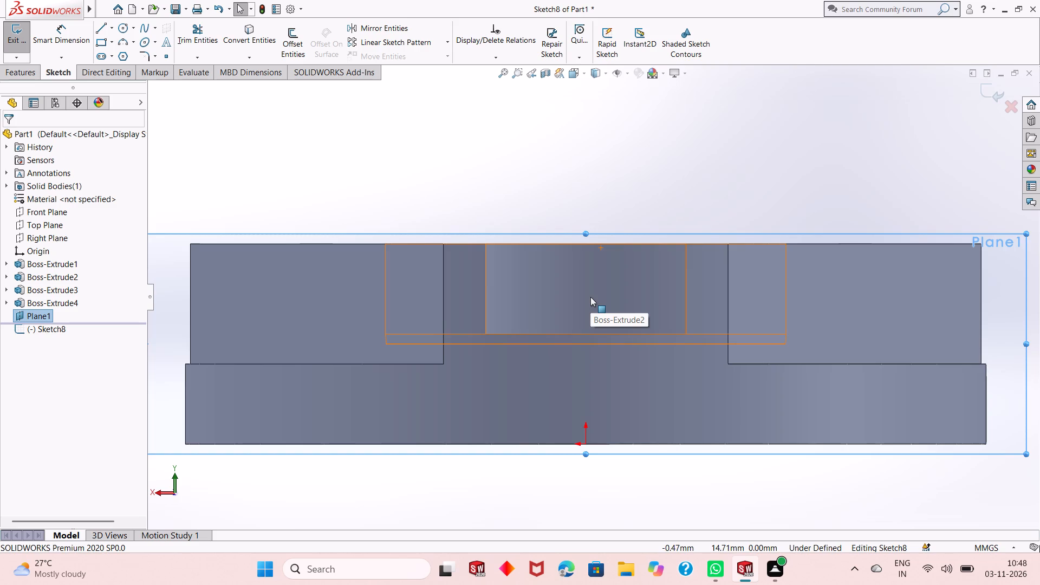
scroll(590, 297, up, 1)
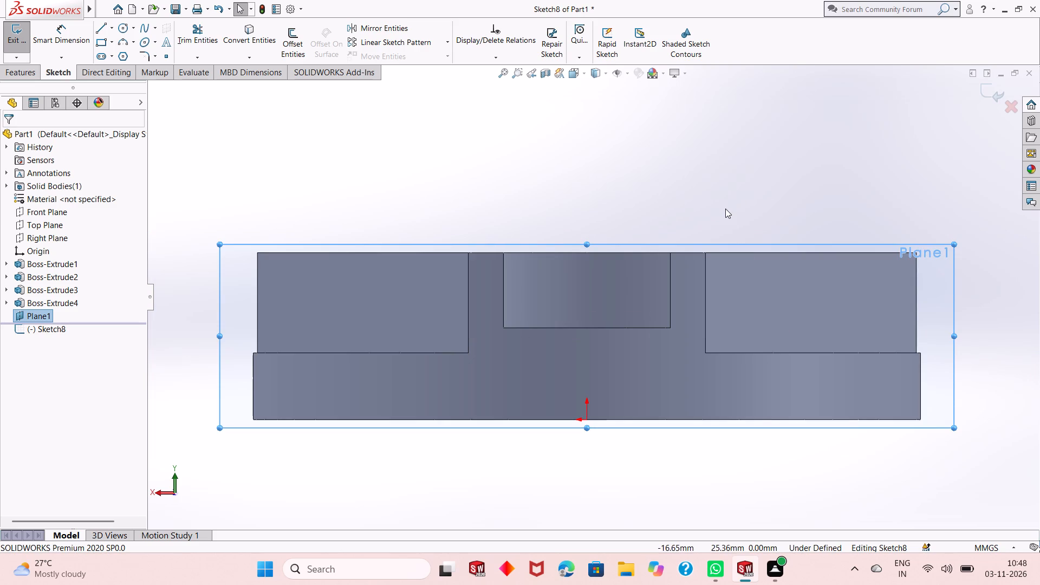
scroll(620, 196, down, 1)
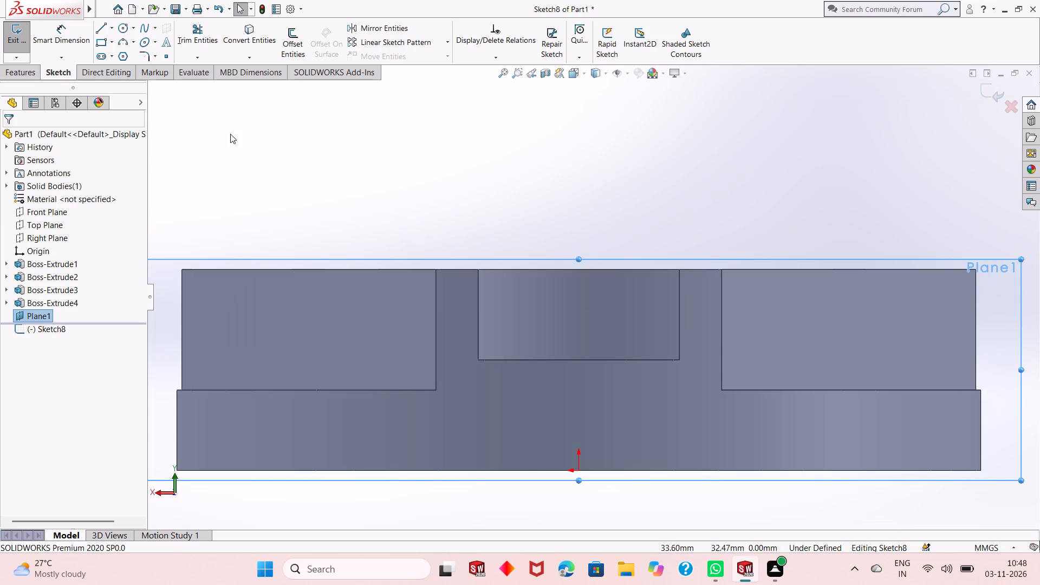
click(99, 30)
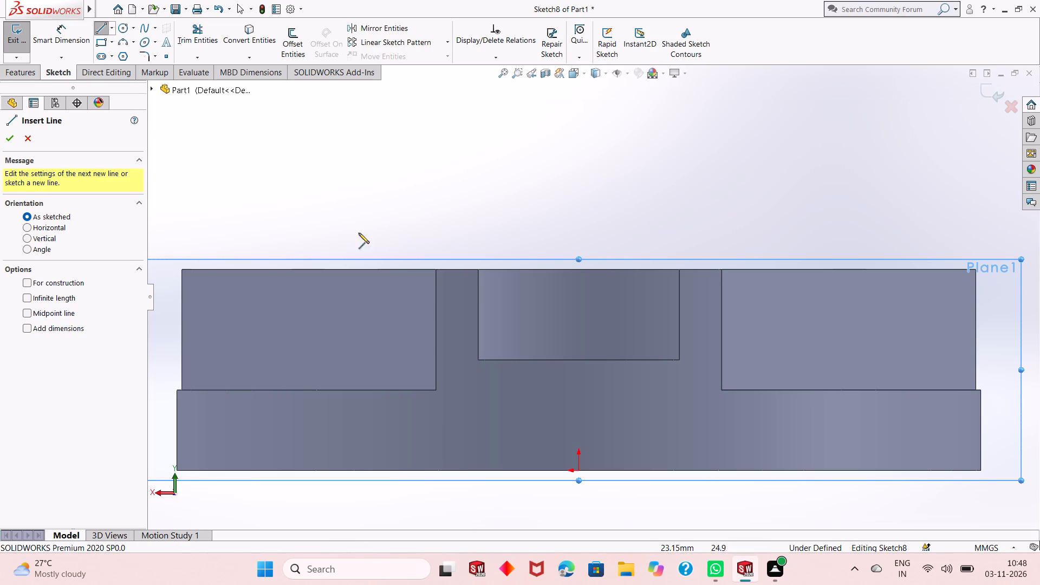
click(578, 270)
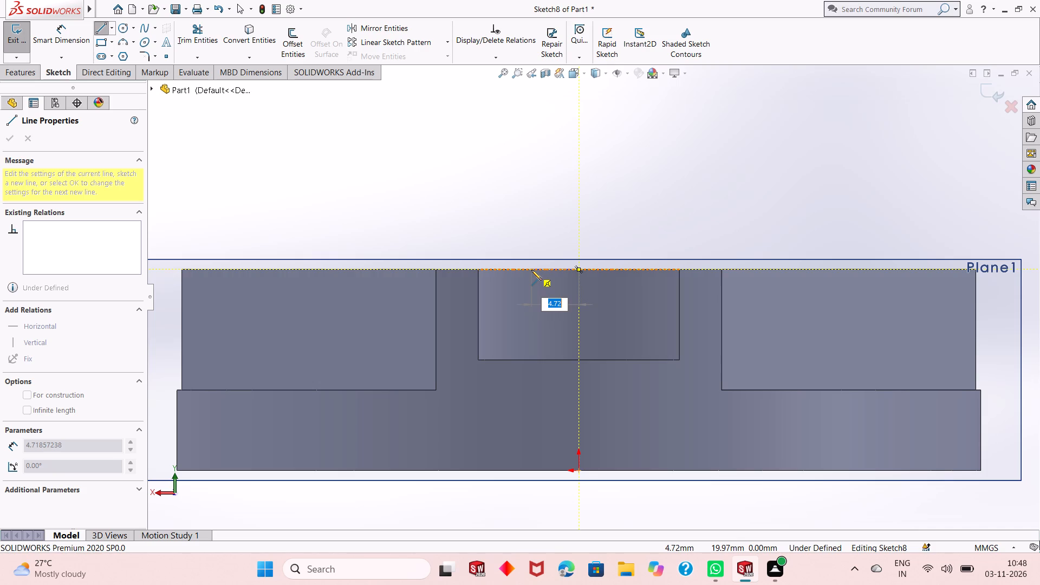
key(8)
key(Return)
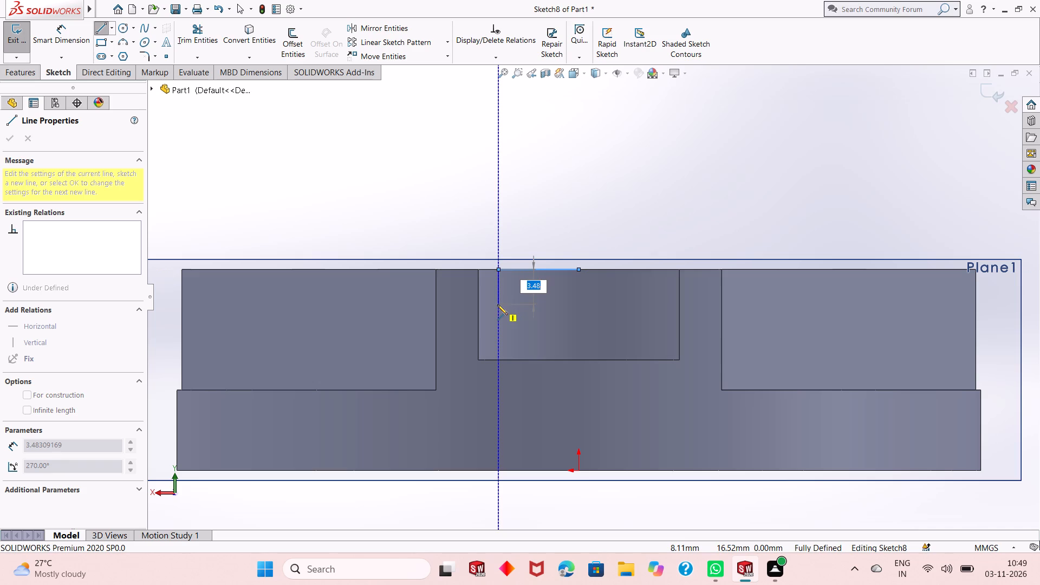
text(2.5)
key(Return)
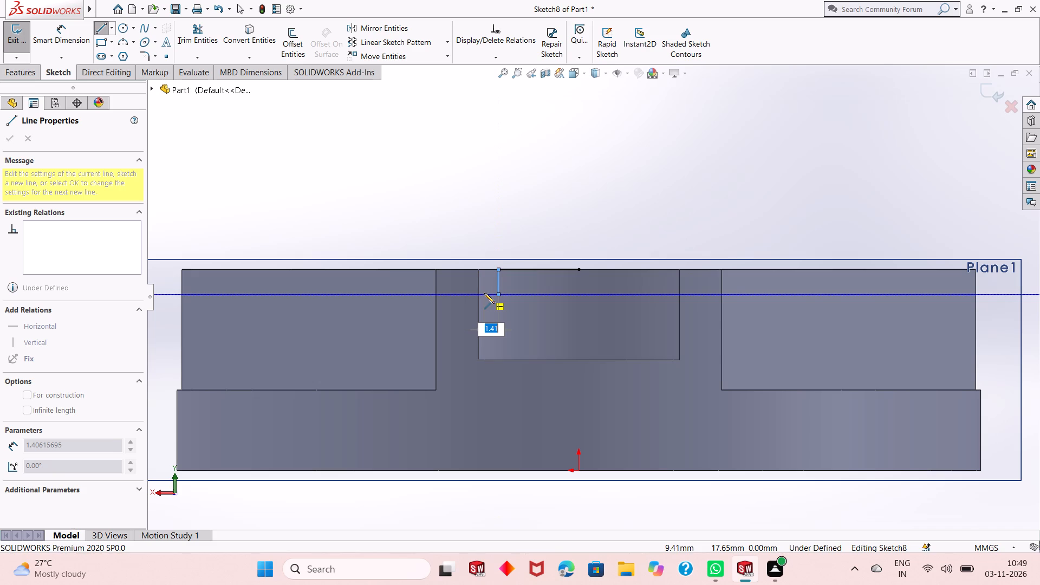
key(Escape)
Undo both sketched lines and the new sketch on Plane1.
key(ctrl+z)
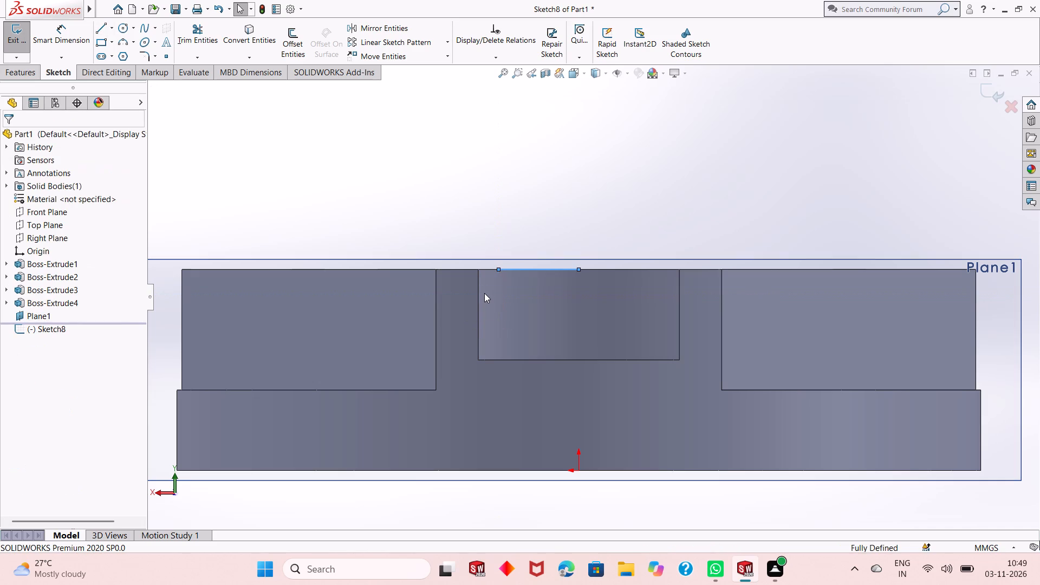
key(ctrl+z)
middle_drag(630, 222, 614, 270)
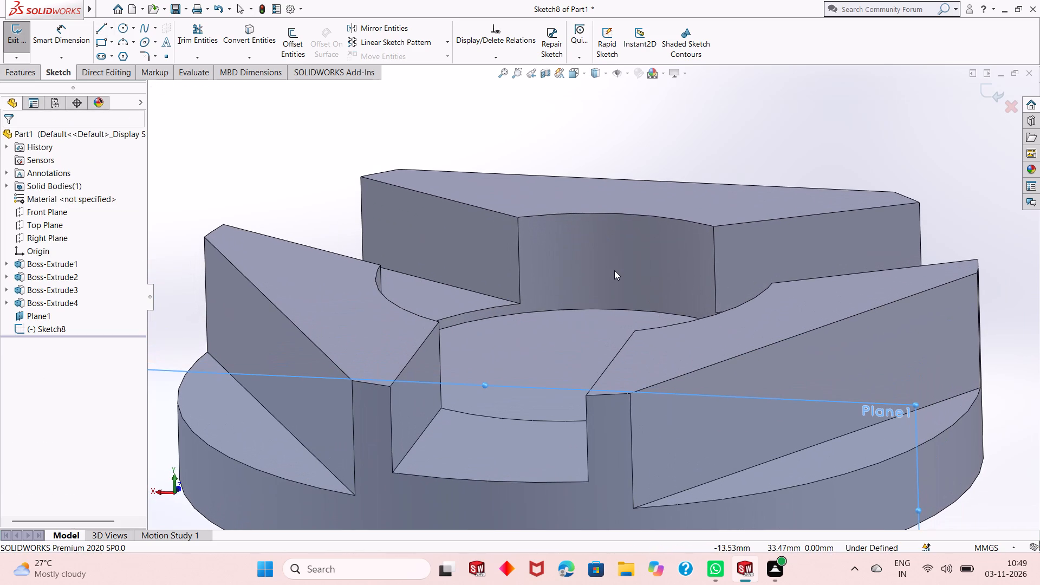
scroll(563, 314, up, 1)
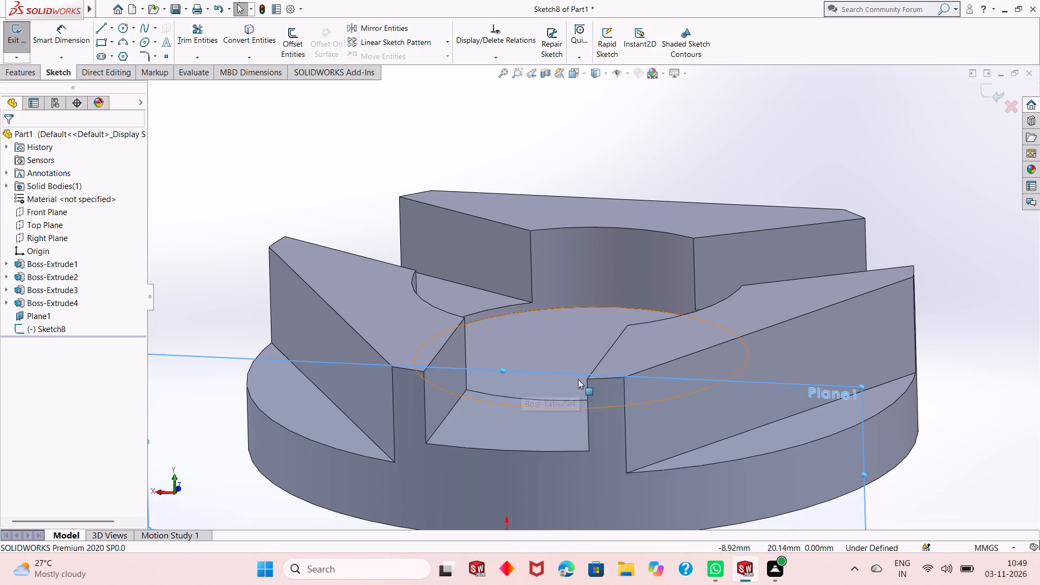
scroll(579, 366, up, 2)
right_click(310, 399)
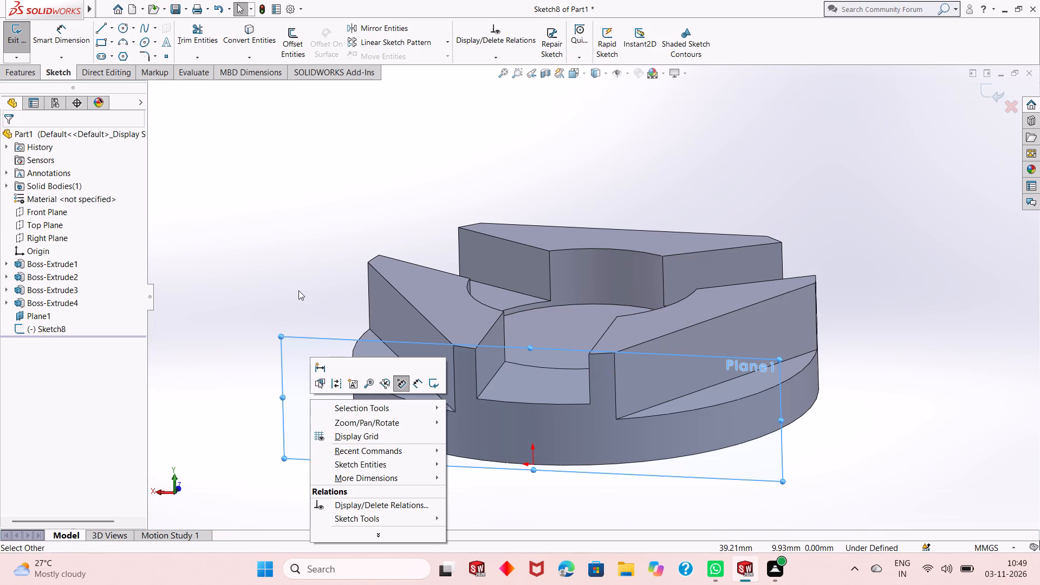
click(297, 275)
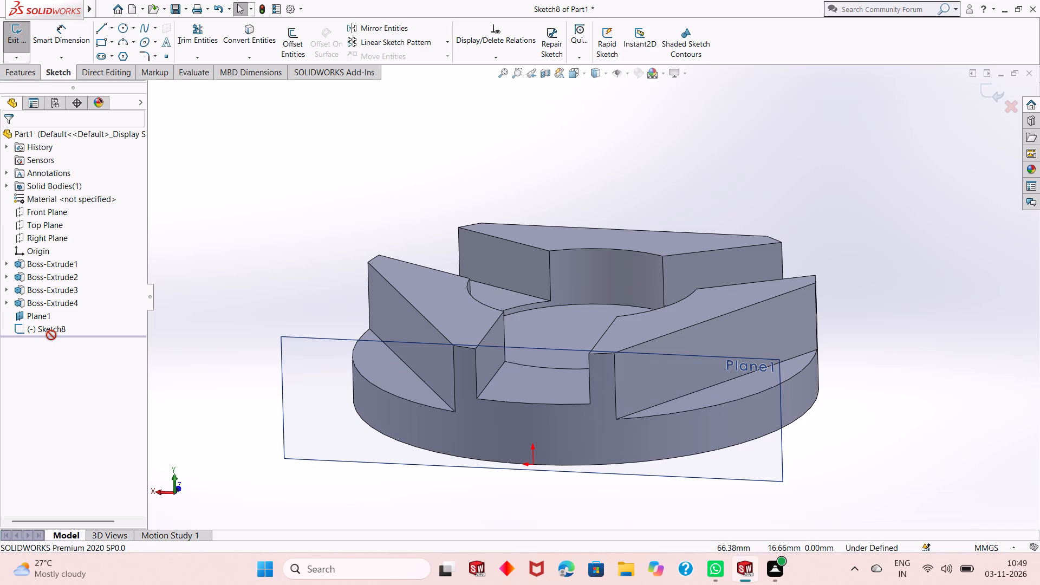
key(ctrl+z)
Delete the reference plane Plane1.
right_click(302, 371)
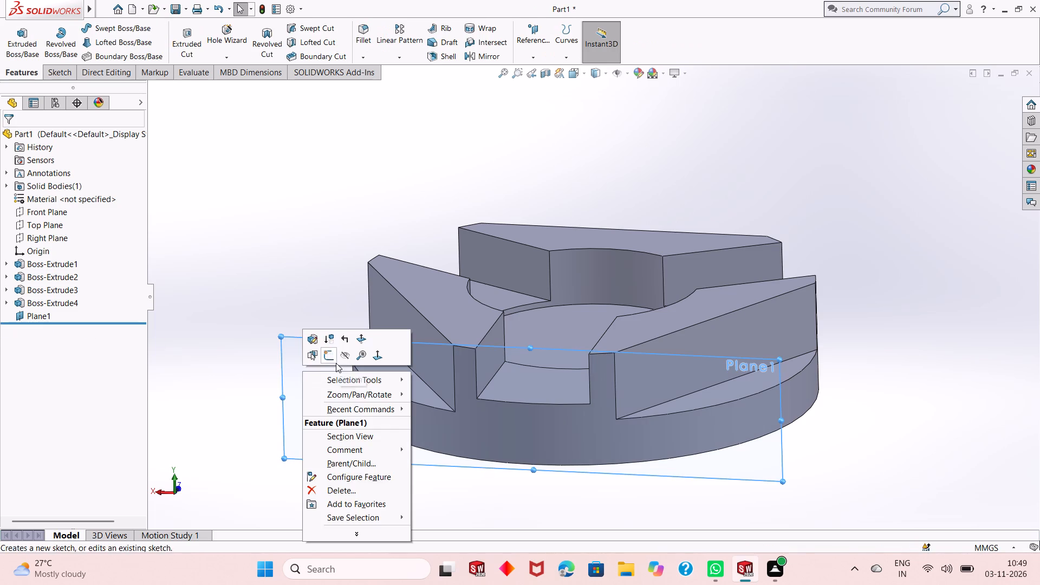
click(355, 492)
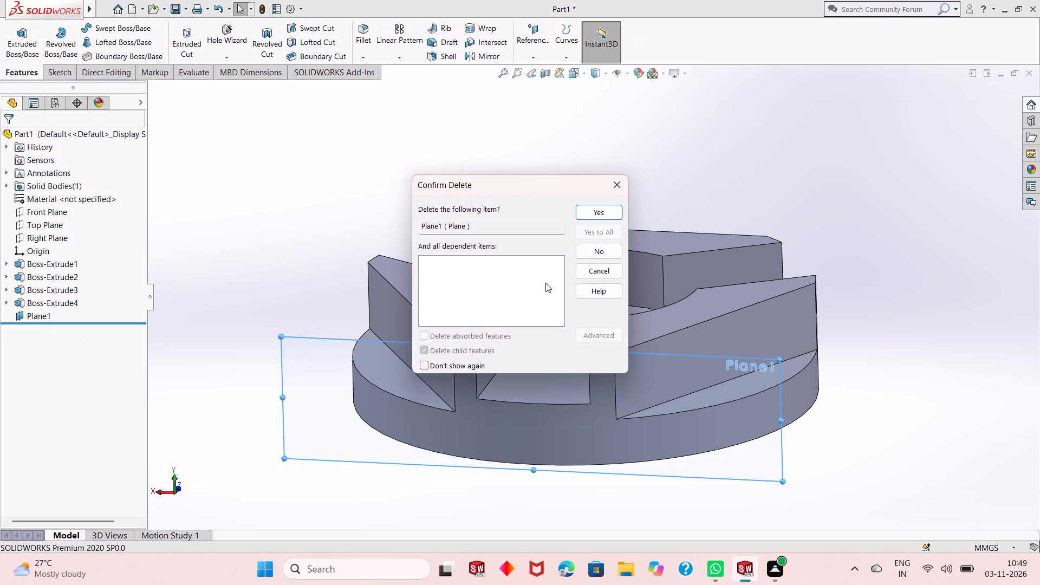
click(619, 212)
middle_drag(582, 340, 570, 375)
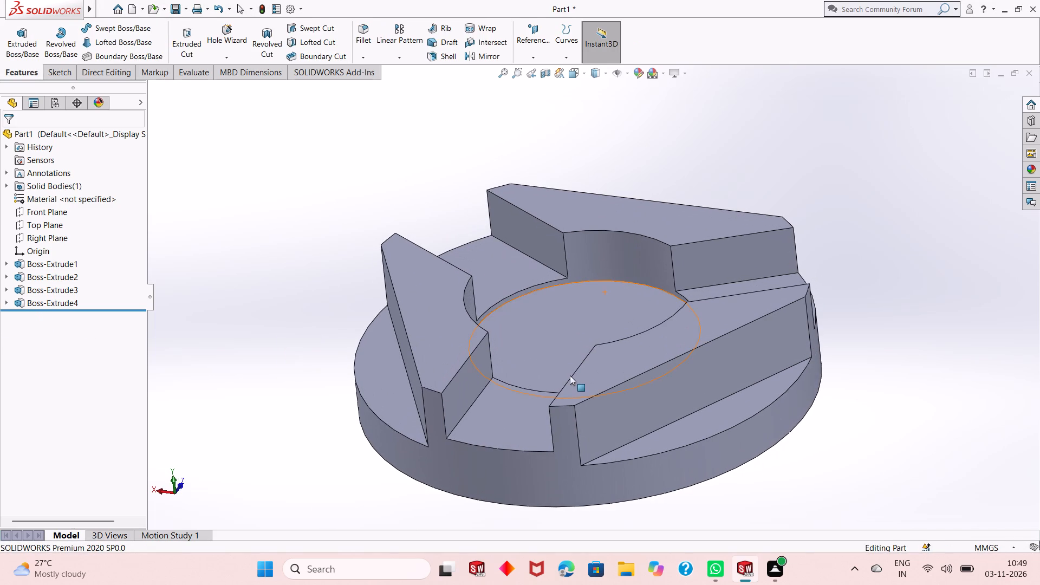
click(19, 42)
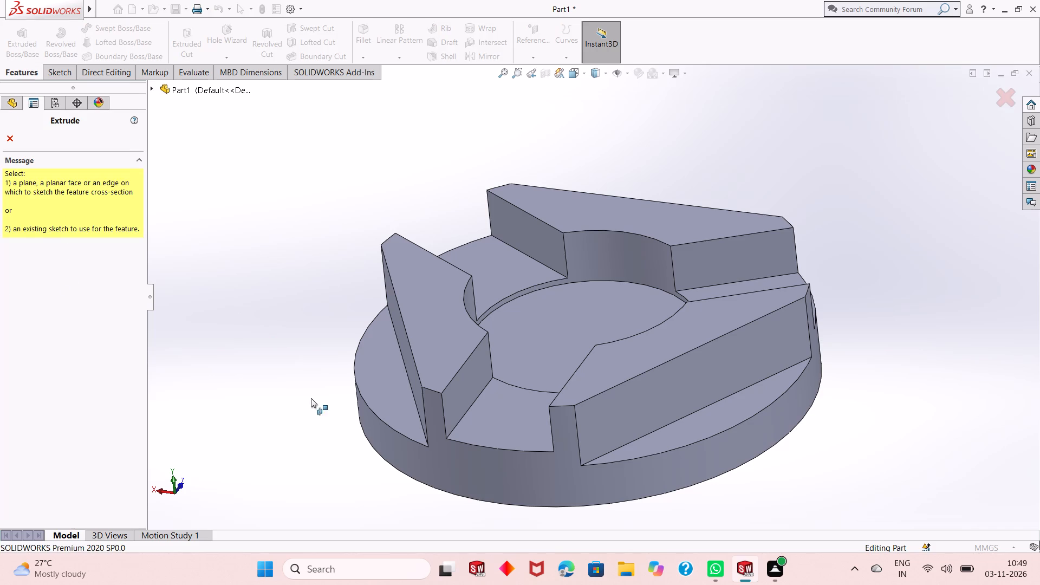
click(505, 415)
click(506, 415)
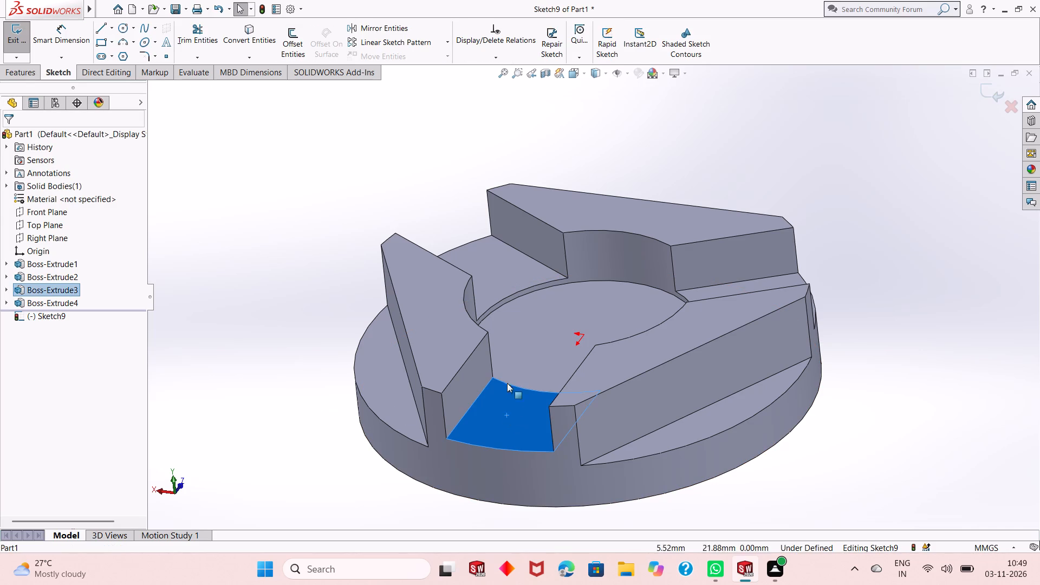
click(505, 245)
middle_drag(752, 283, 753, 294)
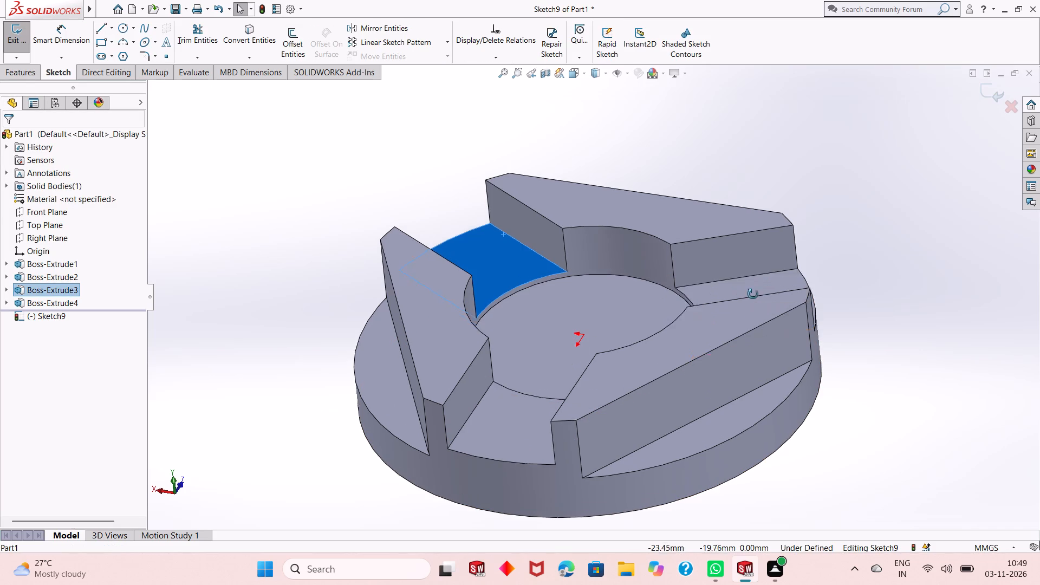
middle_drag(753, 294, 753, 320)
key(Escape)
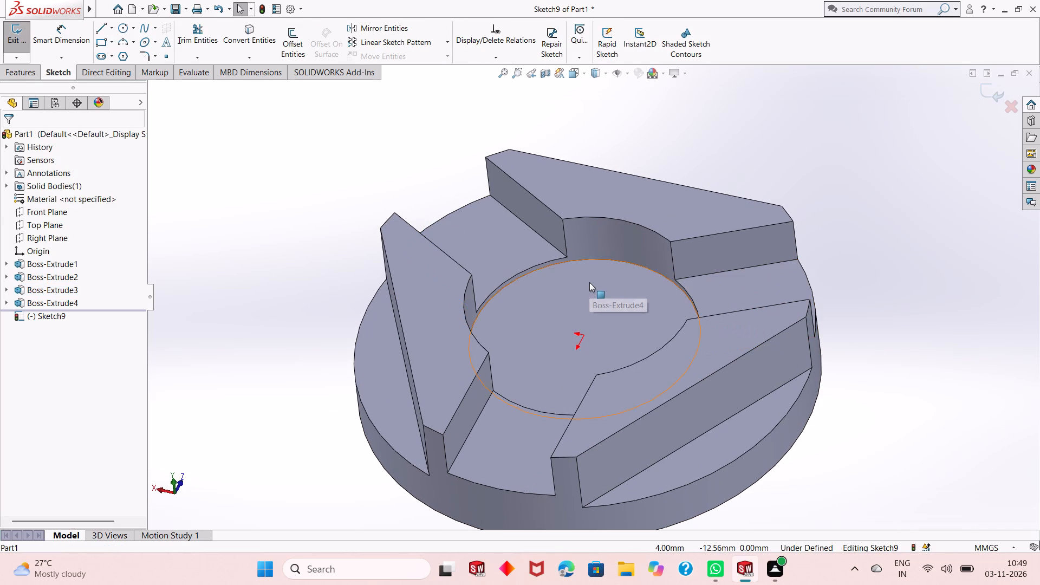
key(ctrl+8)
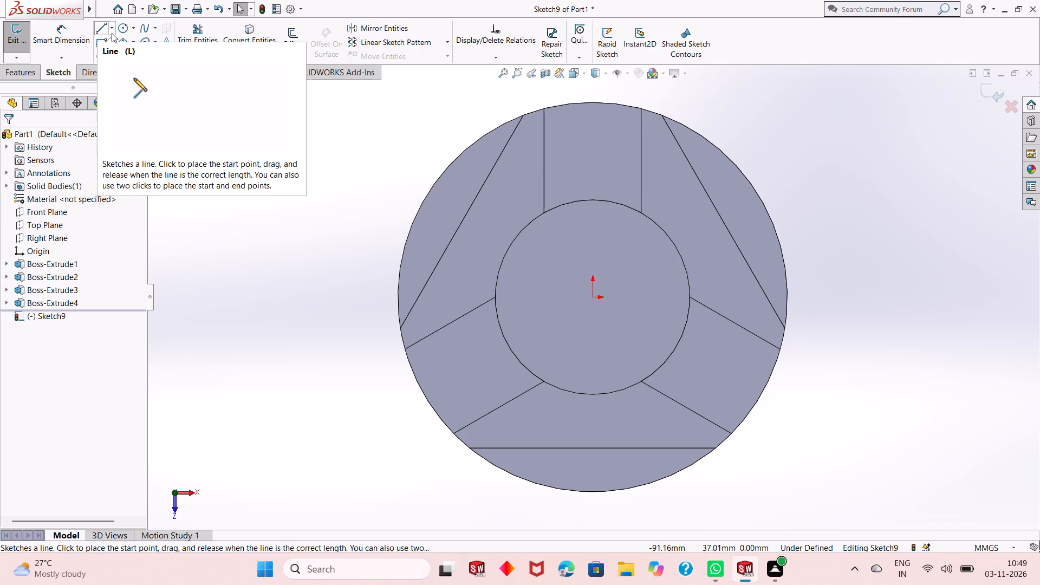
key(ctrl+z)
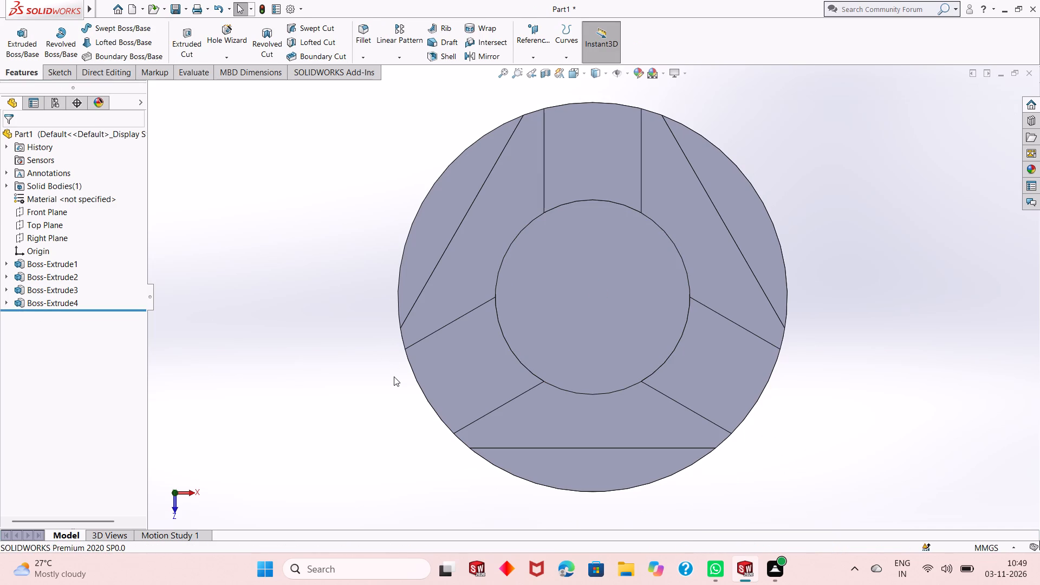
Change the end condition of the extrusion filling the three gaps to Up To Surface, ending at the blocks' top face.
middle_drag(420, 434, 415, 374)
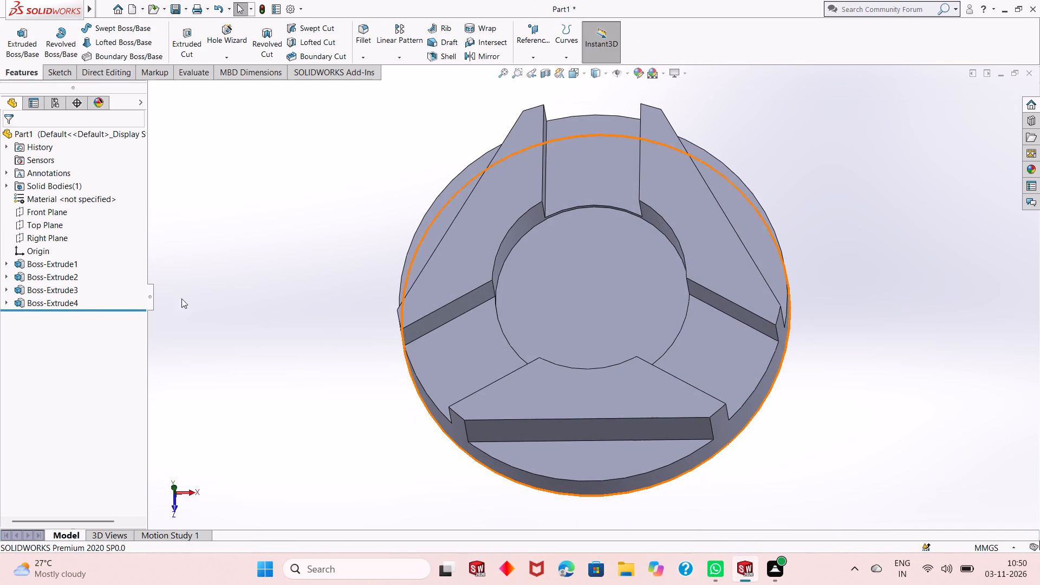
click(66, 293)
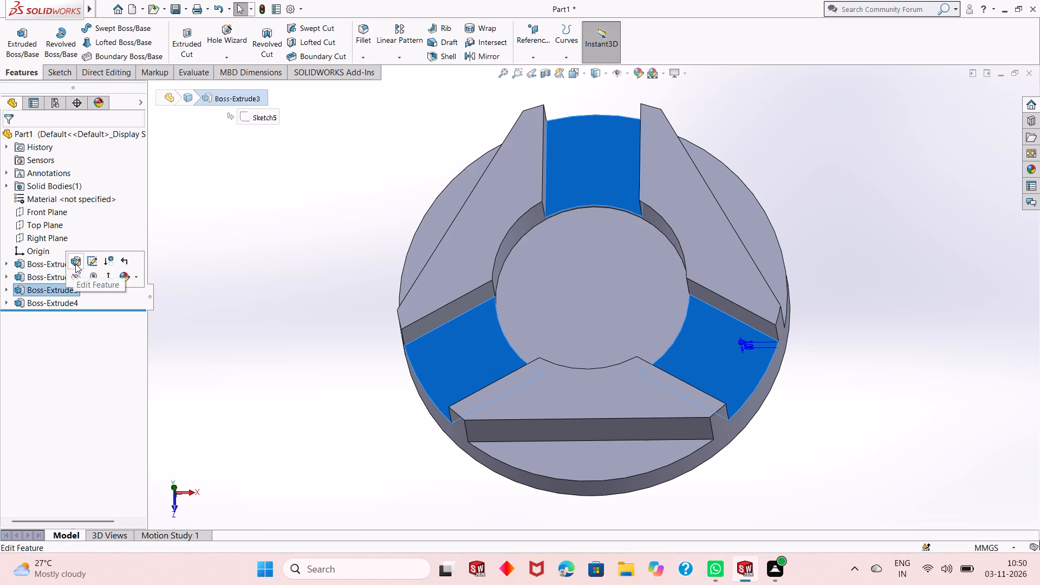
click(75, 264)
middle_drag(389, 430, 388, 418)
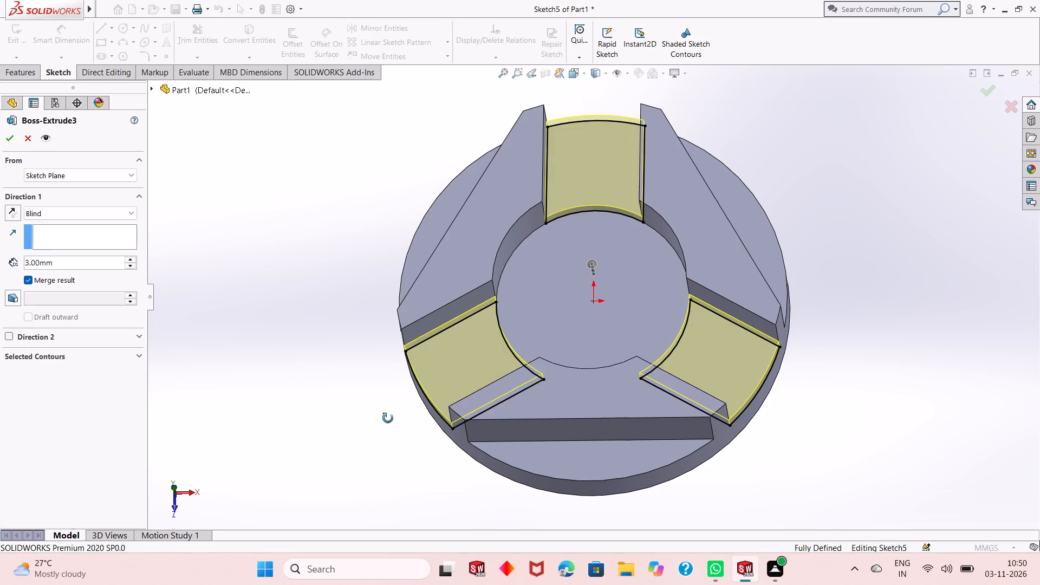
middle_drag(388, 418, 402, 306)
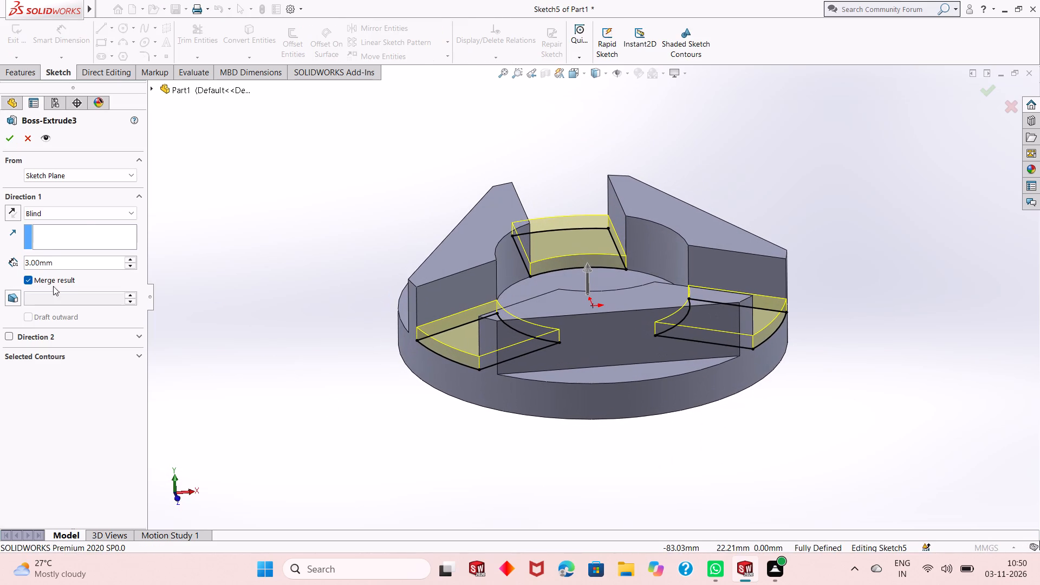
click(85, 219)
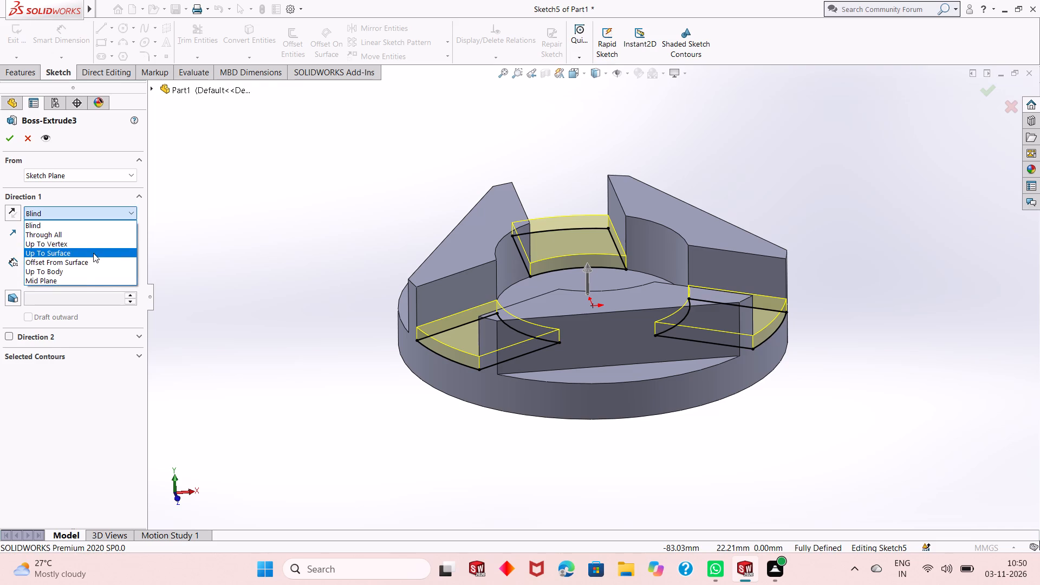
click(93, 253)
click(453, 272)
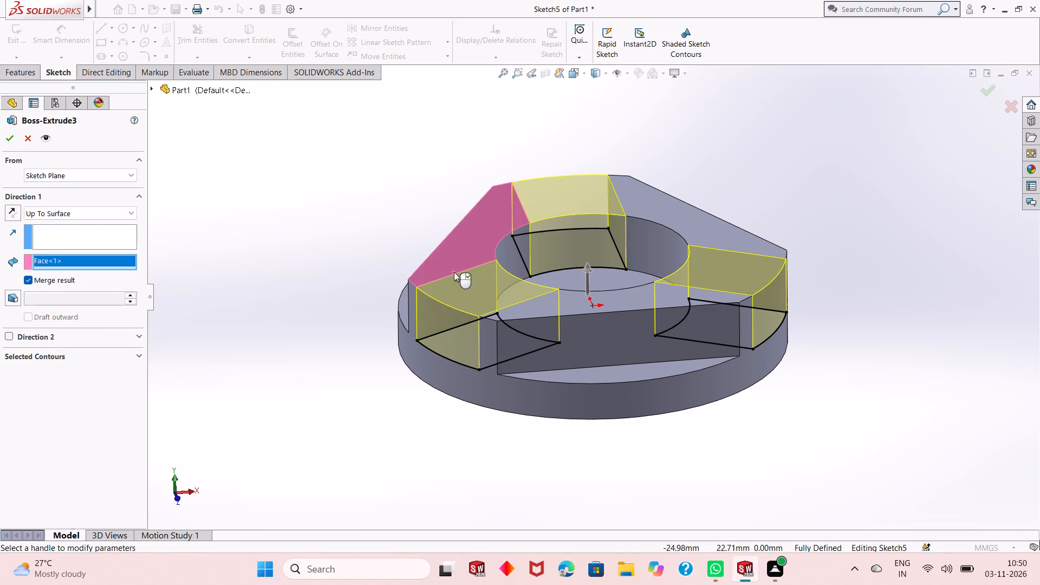
click(10, 141)
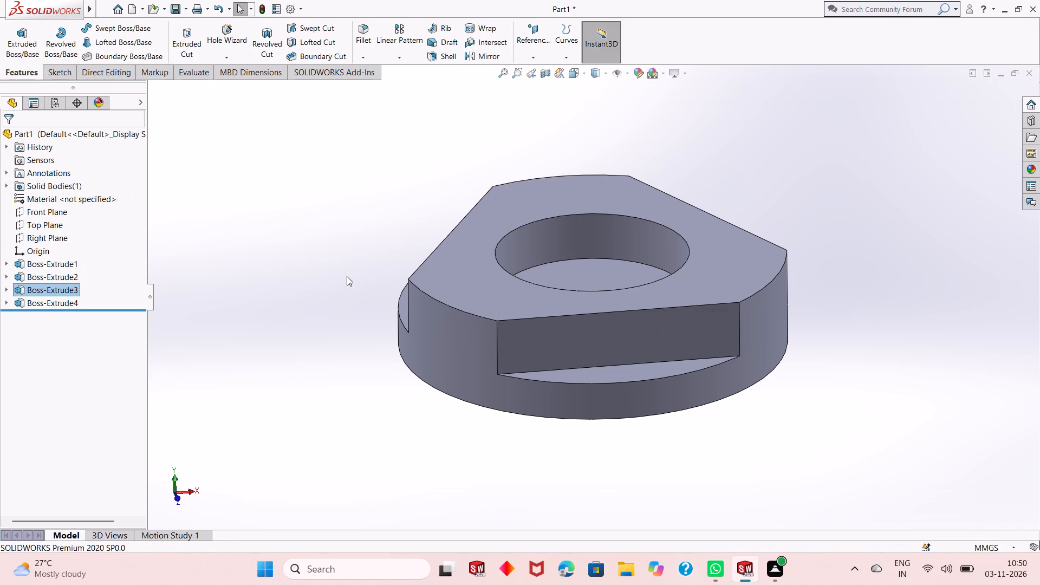
Create a reference plane offset 40 mm from the Front Plane, with the offset direction flipped.
middle_drag(347, 277, 352, 285)
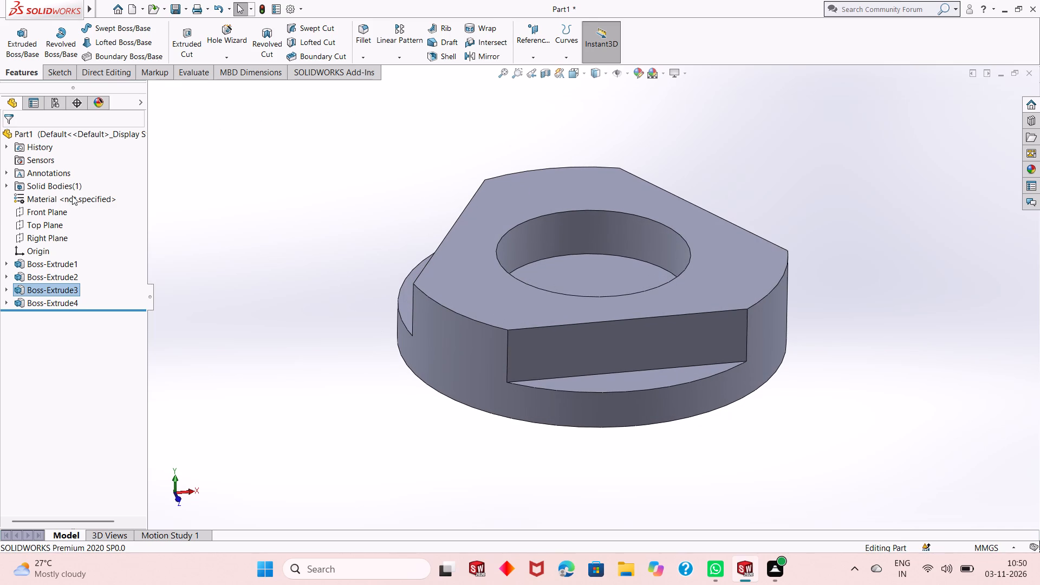
click(49, 239)
middle_drag(310, 291, 391, 270)
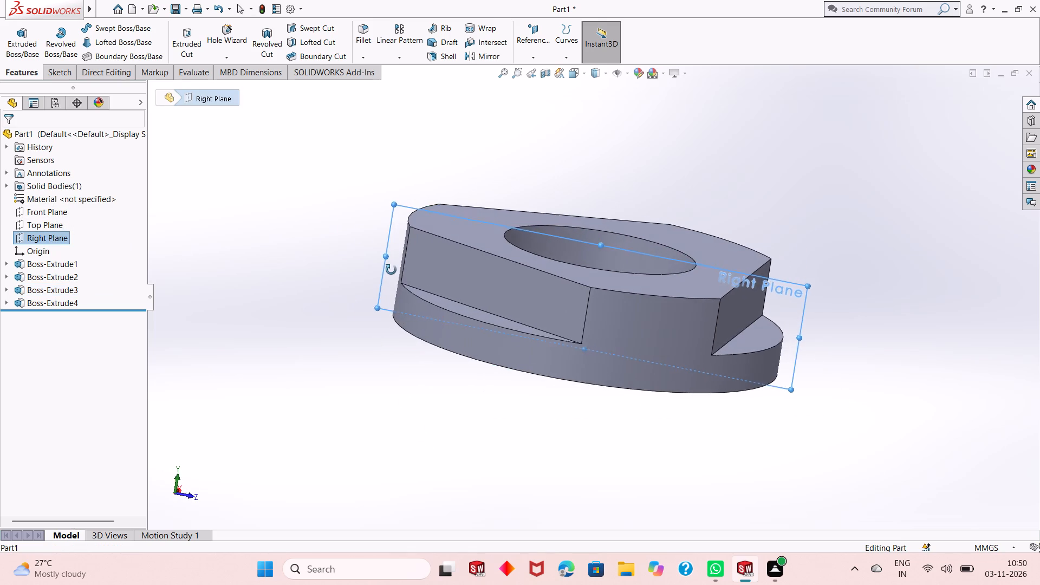
middle_drag(391, 270, 348, 277)
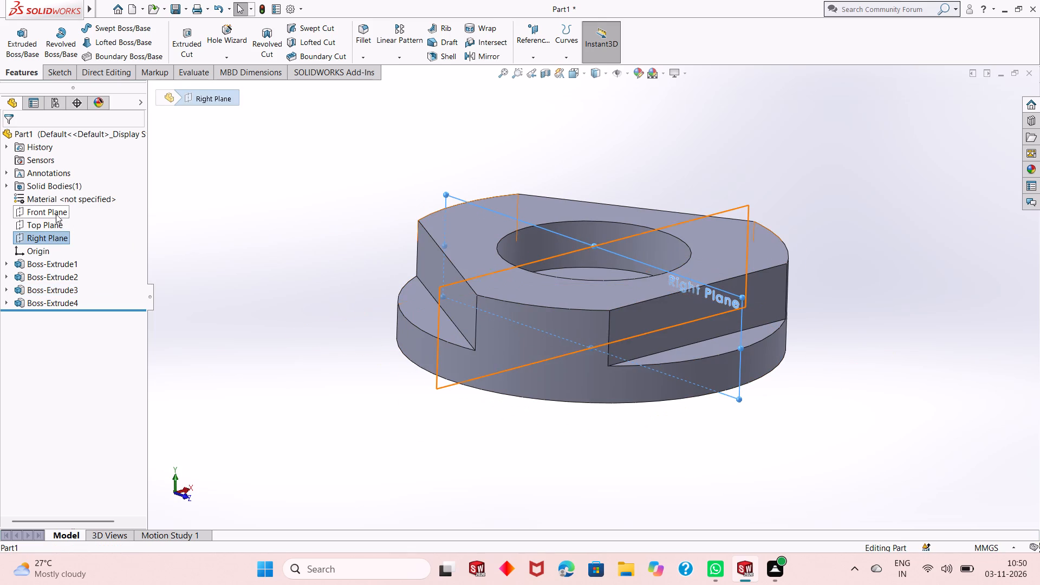
click(56, 212)
middle_drag(301, 287, 294, 398)
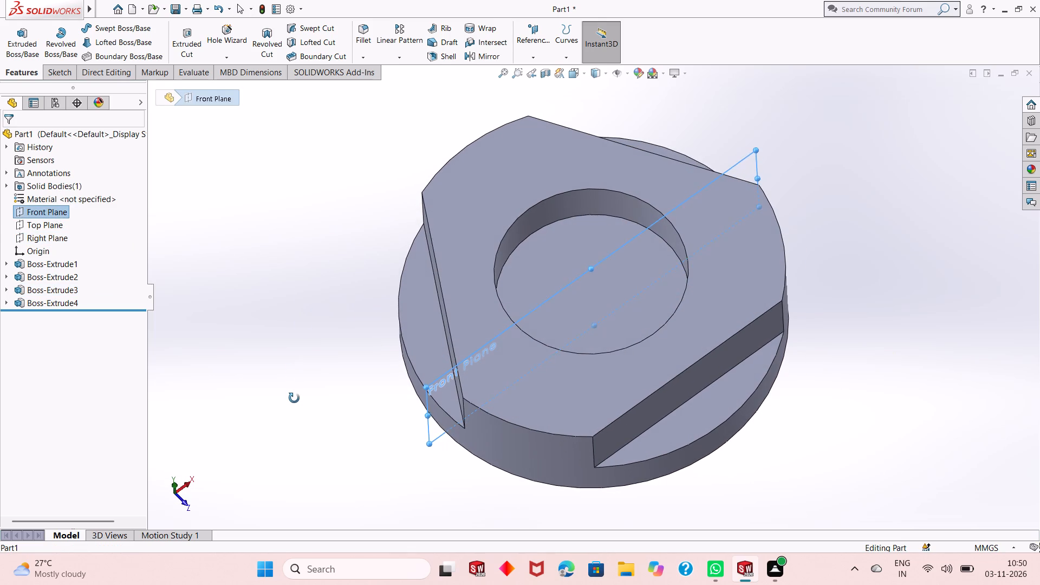
middle_drag(294, 398, 470, 318)
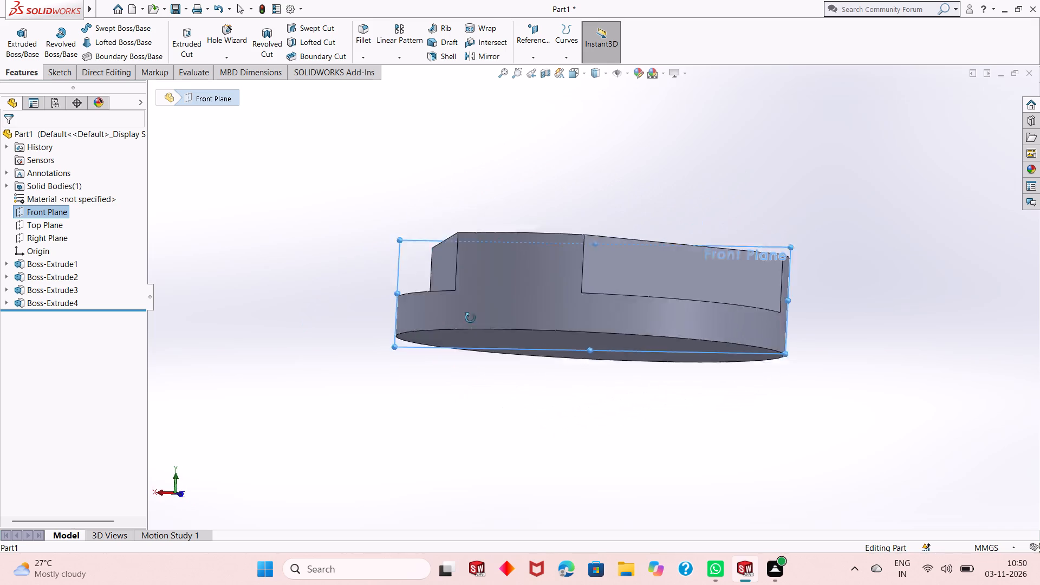
middle_drag(470, 318, 486, 378)
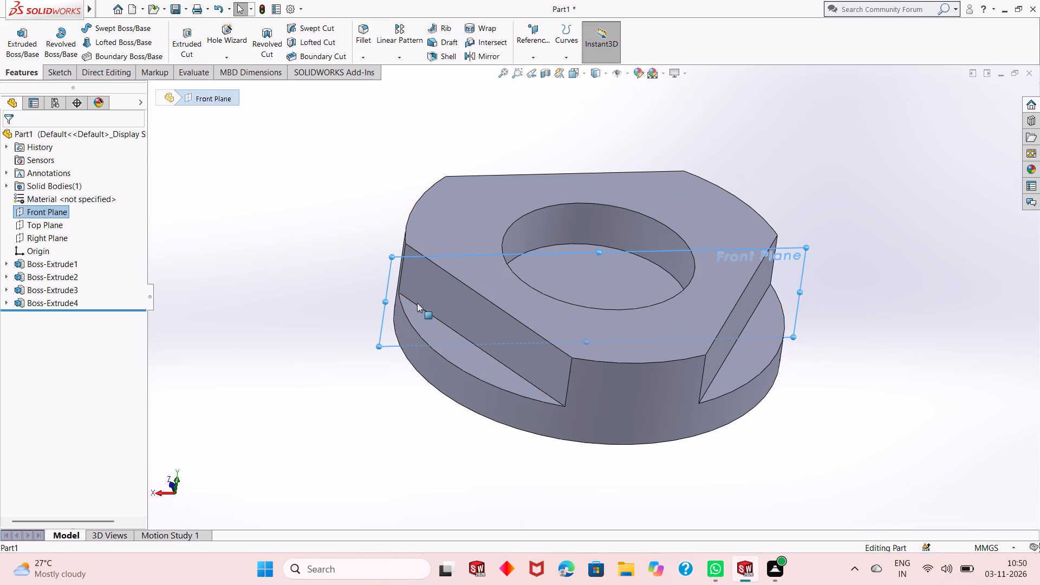
click(535, 49)
click(537, 67)
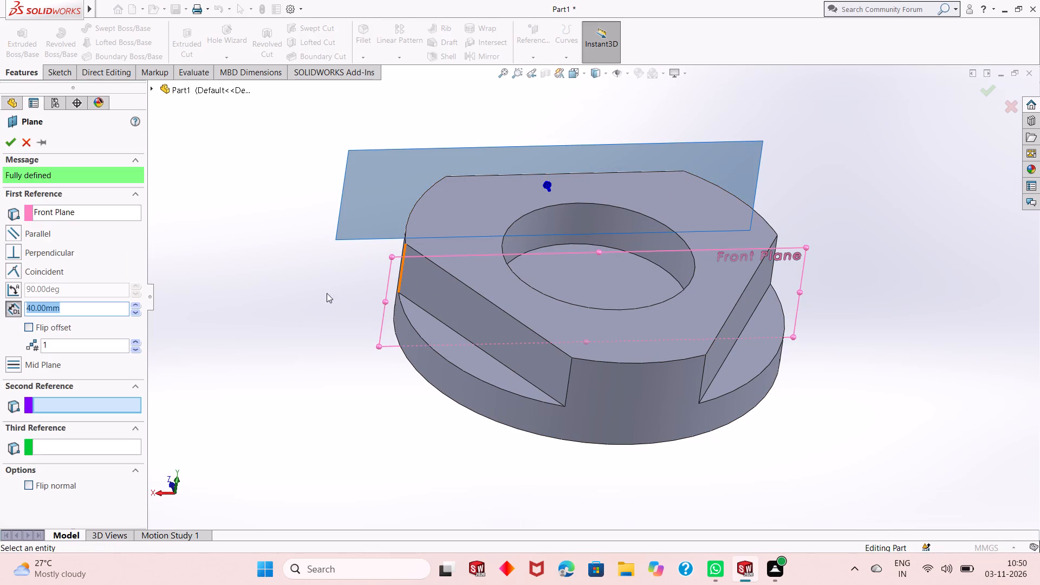
click(44, 324)
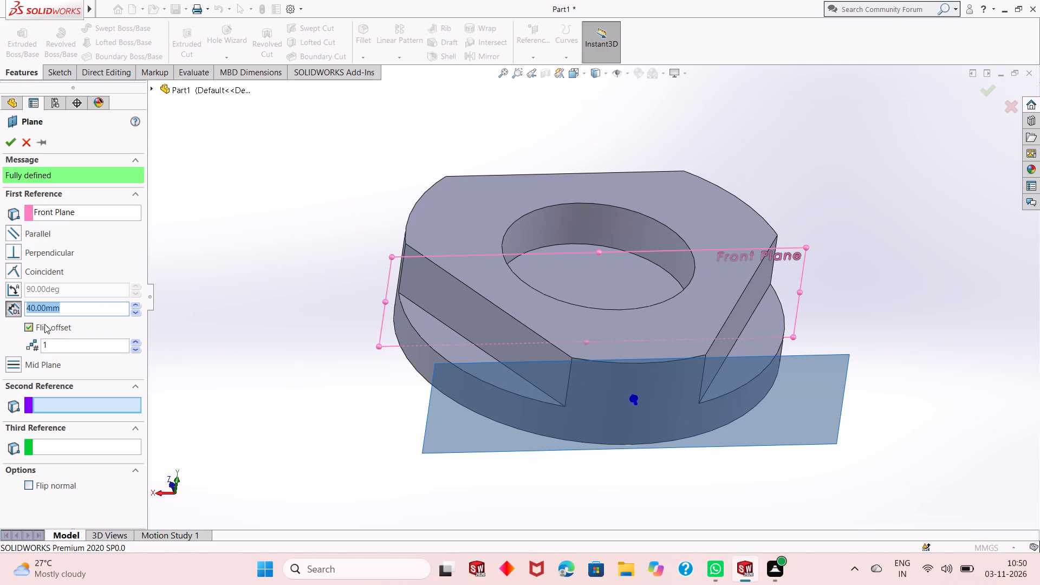
click(14, 139)
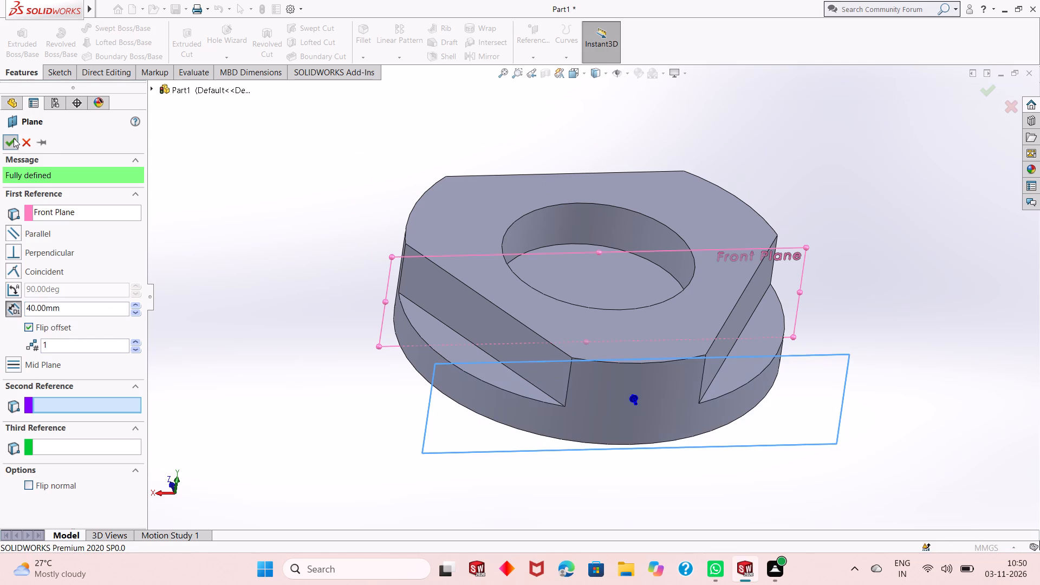
Start a new sketch on the offset plane Plane2 and view it face-on.
right_click(776, 398)
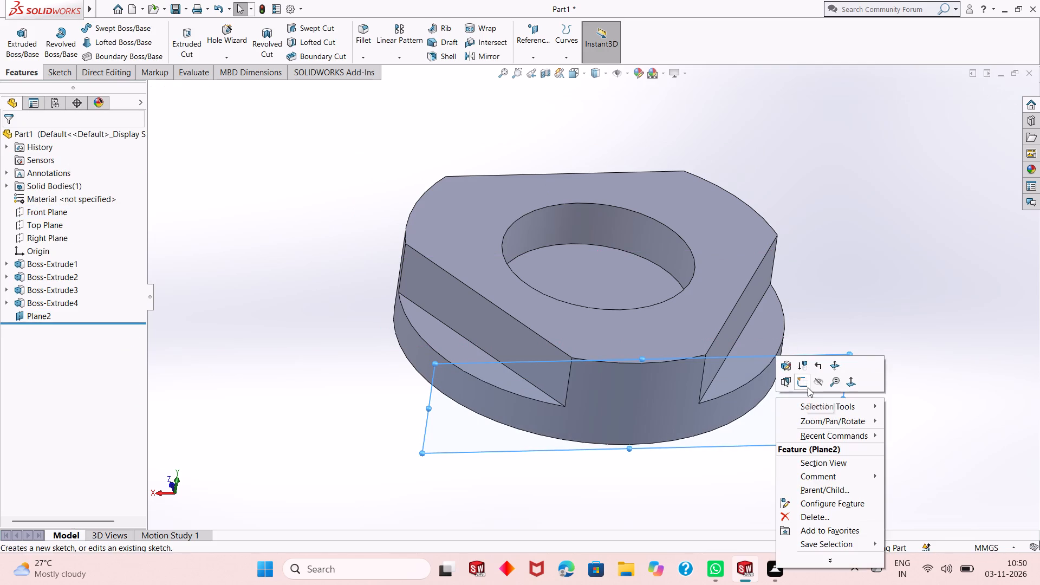
click(808, 387)
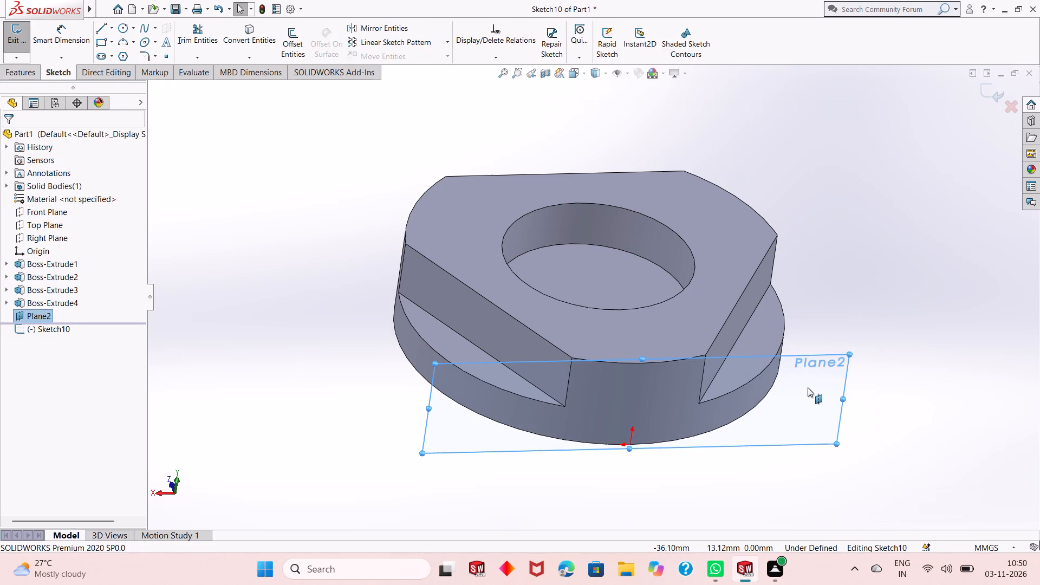
key(ctrl+8)
key(ctrl+8)
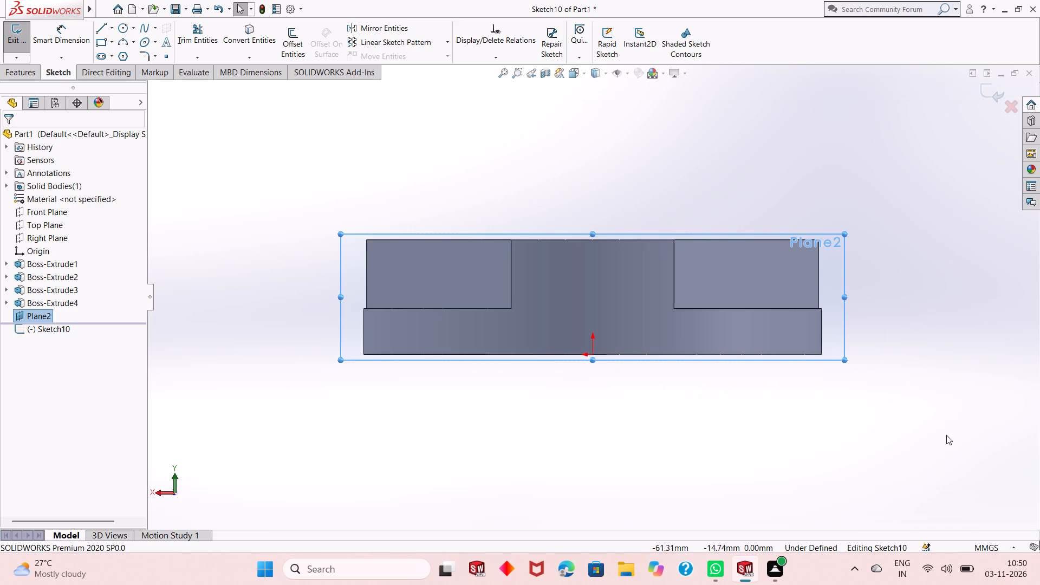
scroll(662, 265, down, 2)
scroll(651, 343, up, 2)
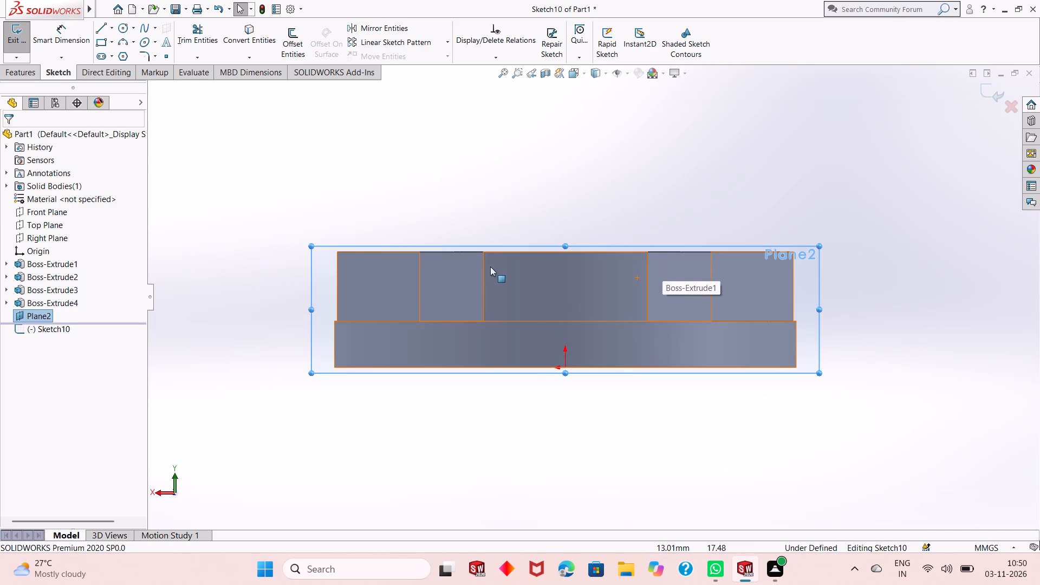
scroll(490, 268, down, 1)
scroll(631, 281, down, 2)
scroll(600, 334, up, 1)
click(625, 178)
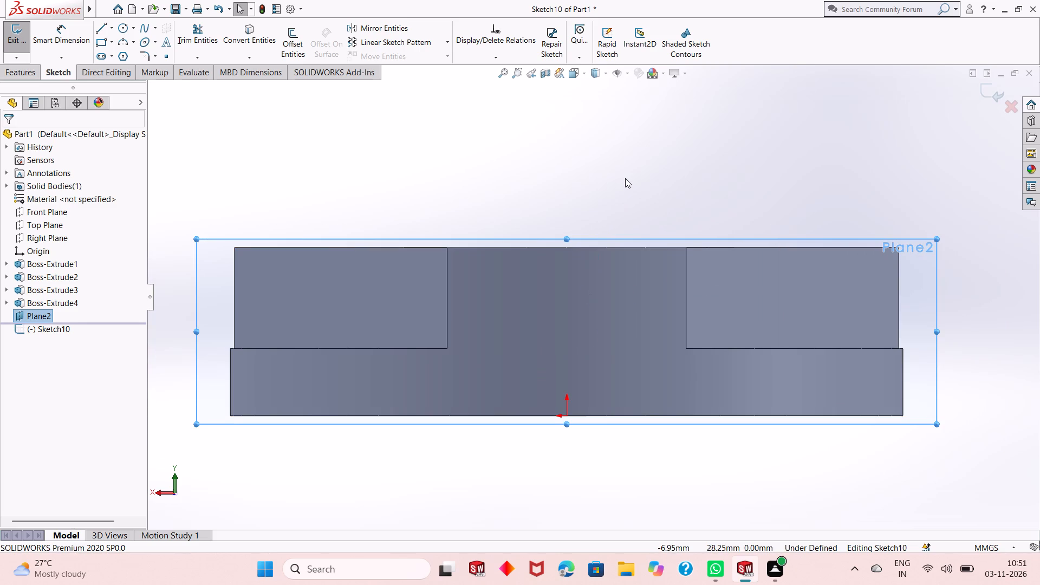
From the top edge's midpoint, sketch the left stepped outline: 8 mm across, 2.5 mm down, 1 mm outward, 3 mm down, 3 mm inward, 3 mm down.
click(101, 30)
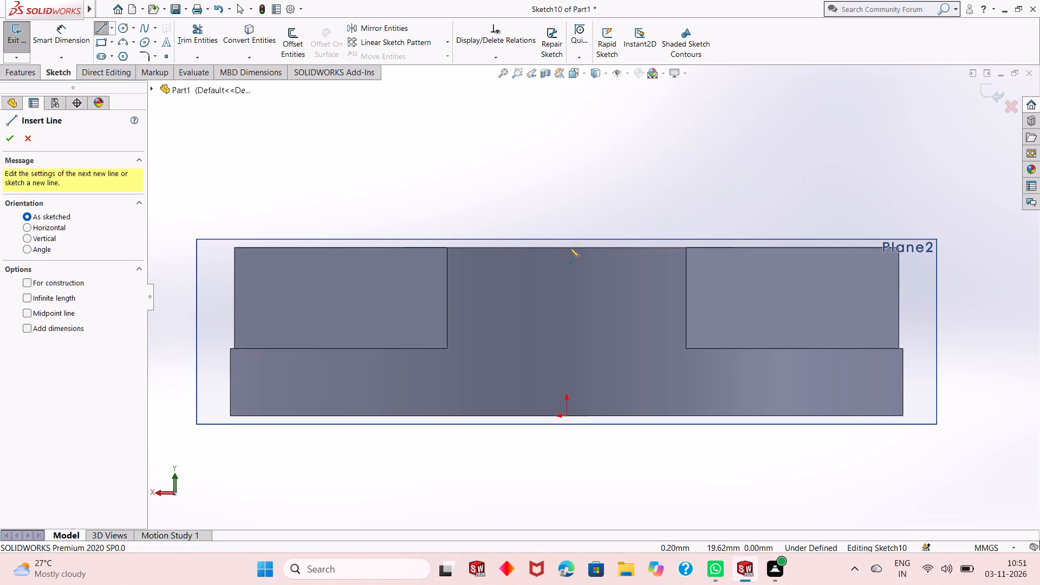
click(567, 246)
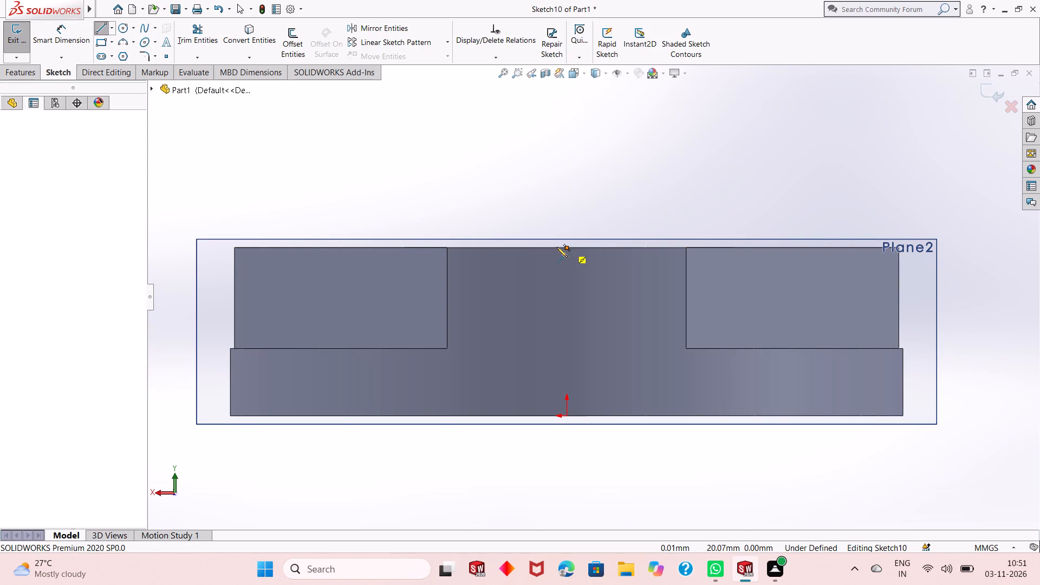
key(8)
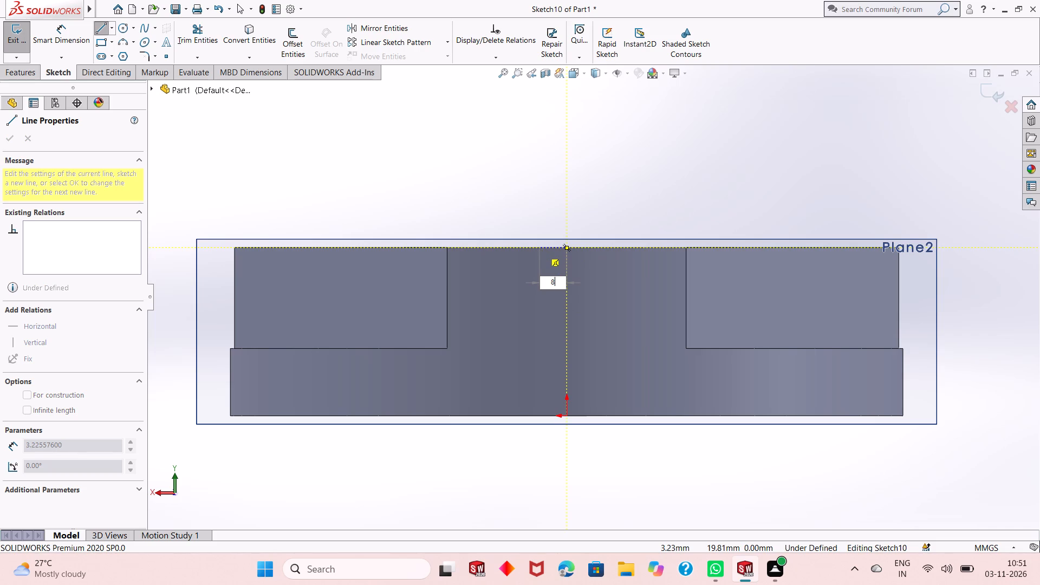
key(Return)
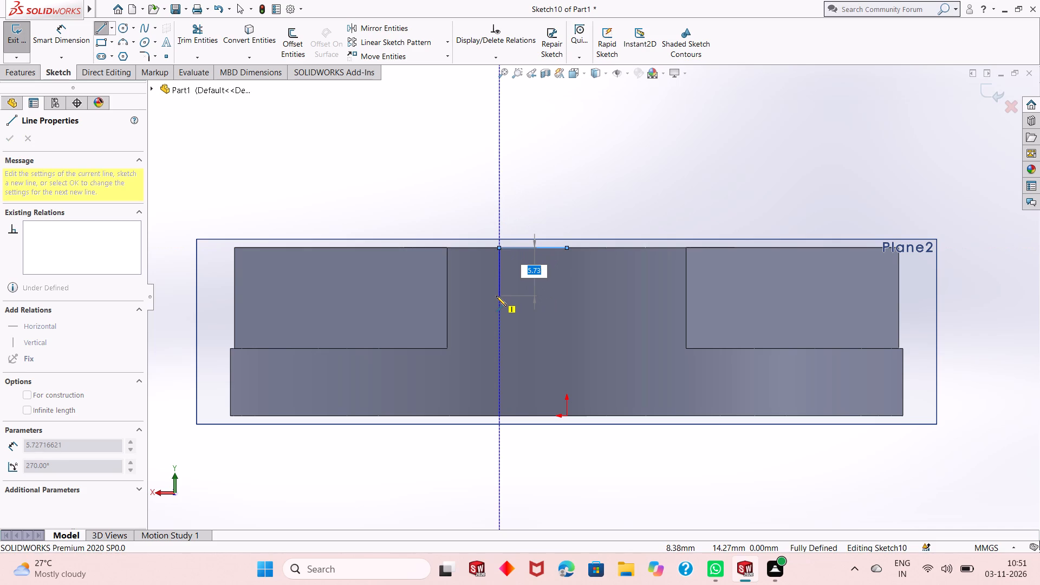
text(2.5)
key(Return)
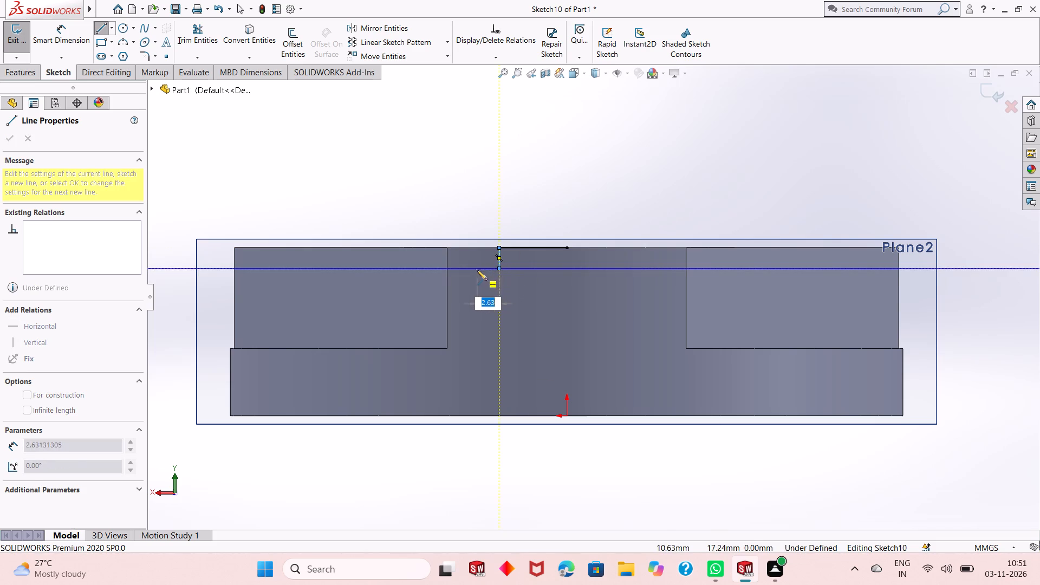
key(1)
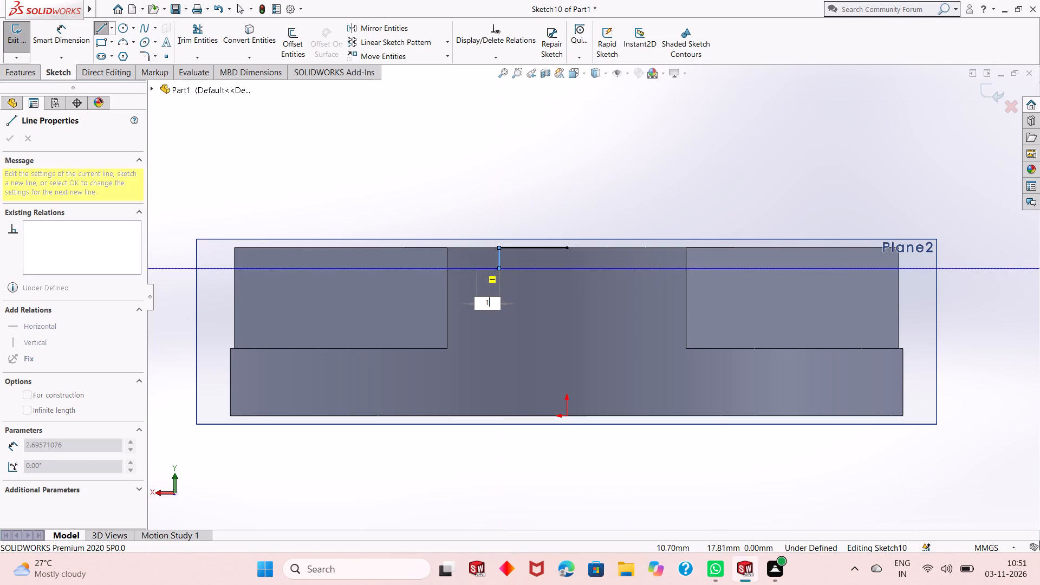
key(Return)
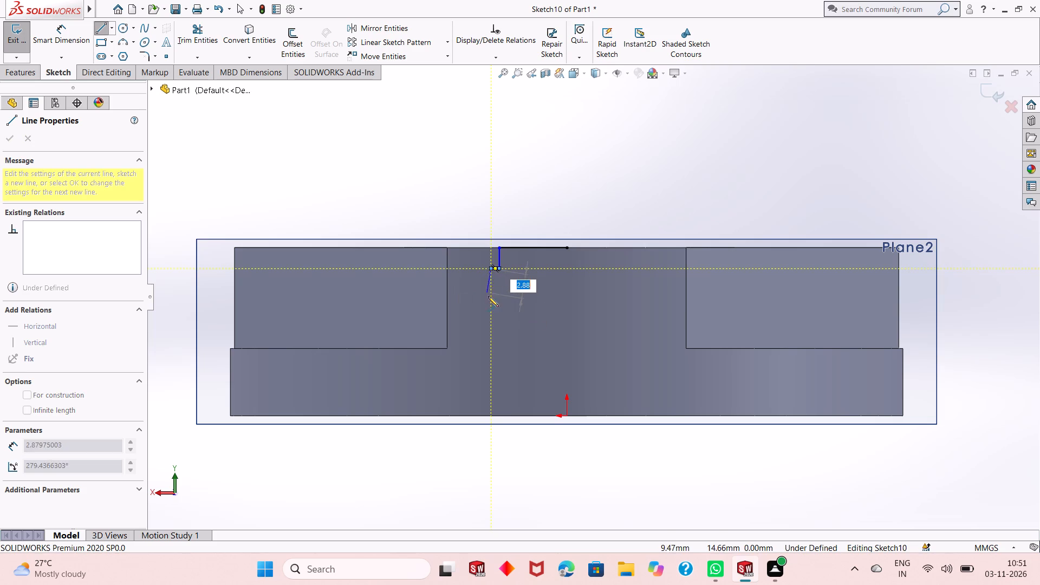
key(3)
key(Return)
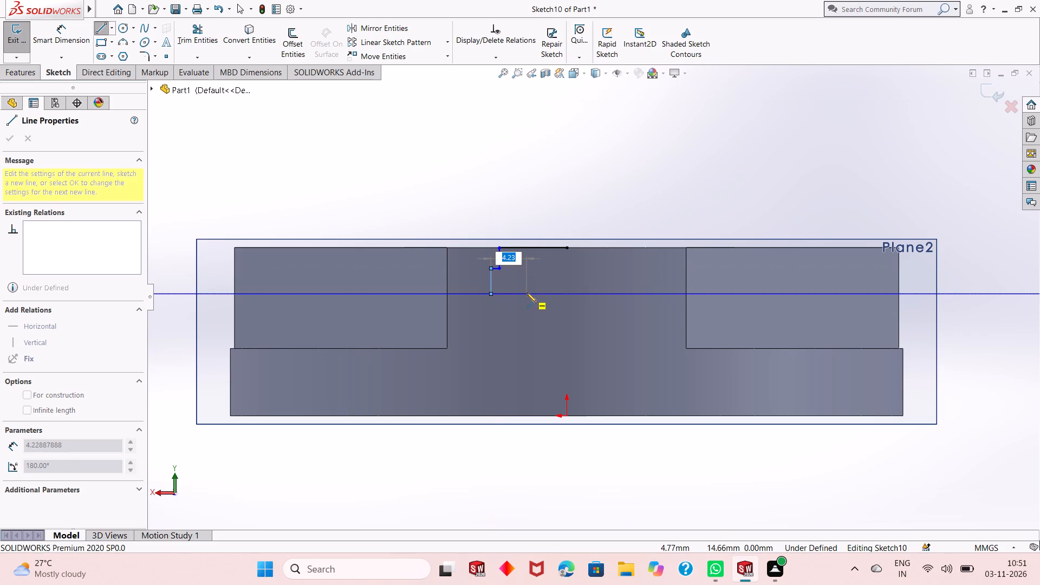
key(3)
key(Return)
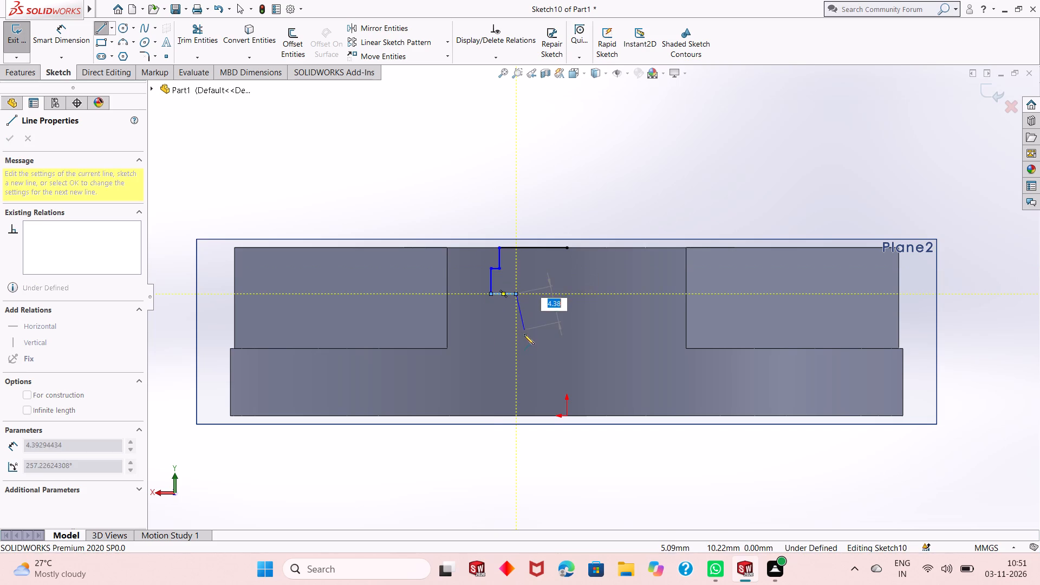
key(3)
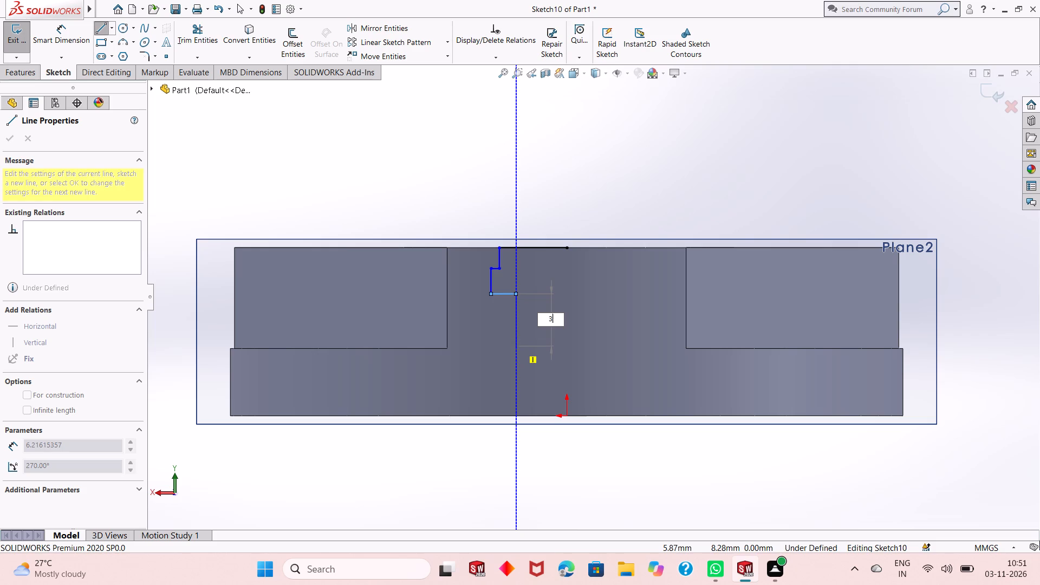
key(Return)
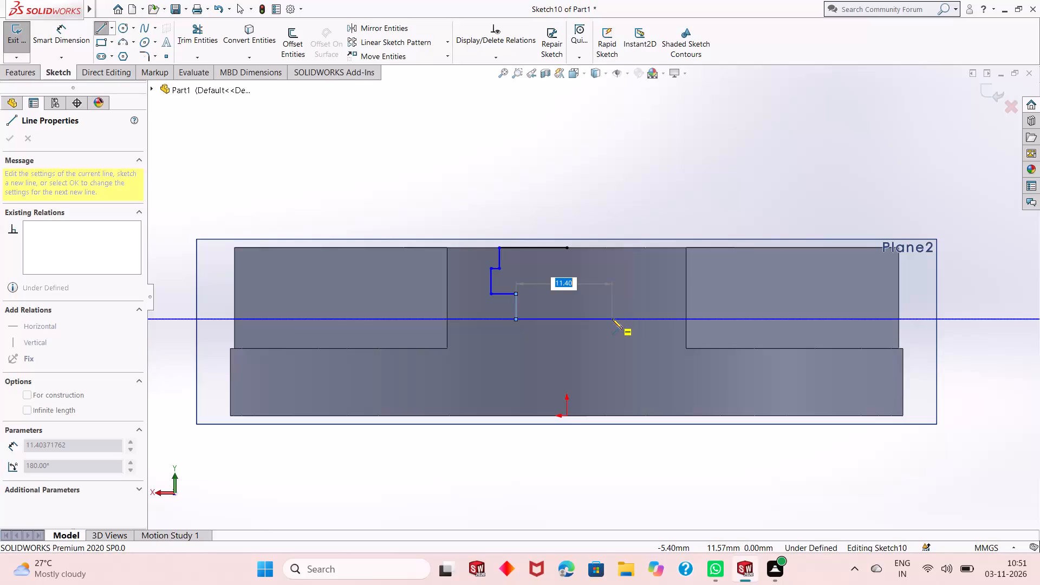
Complete the slot profile: 12 mm bottom, 3 mm up, 3 mm outward, 3 mm up, 1 mm inward, up to the top edge, closing at the start.
text(12)
key(Return)
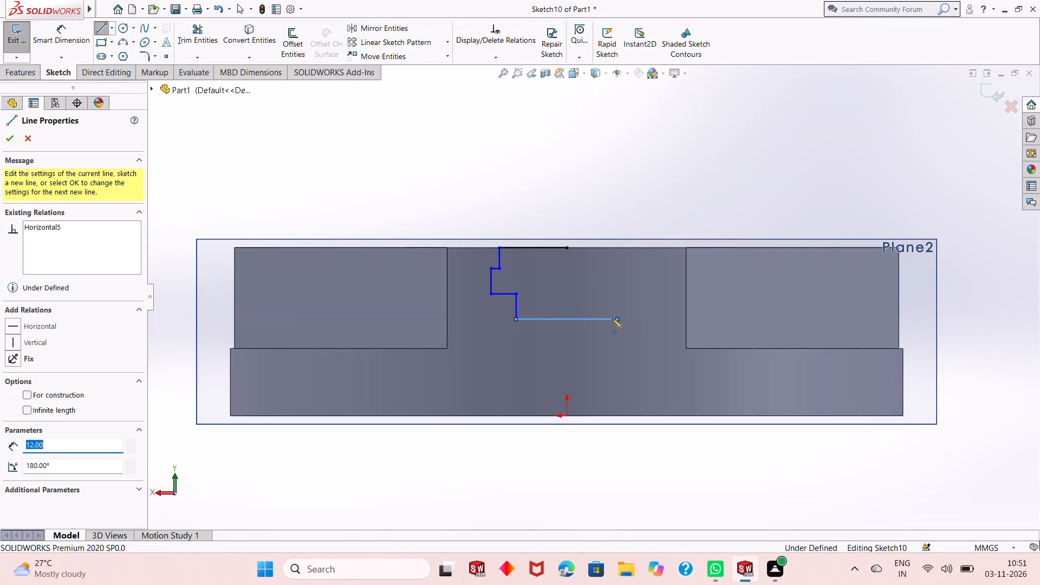
key(3)
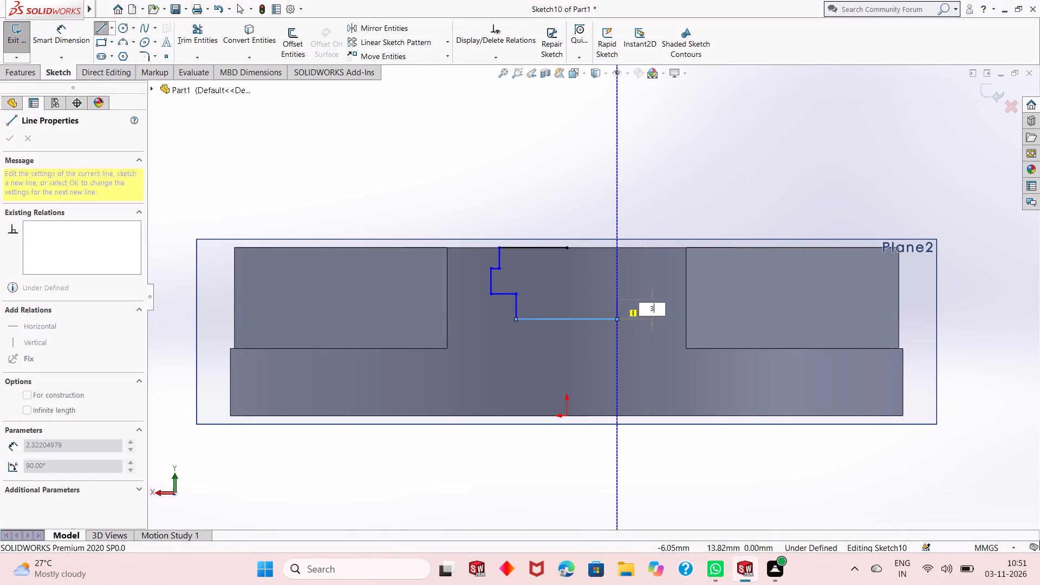
key(Return)
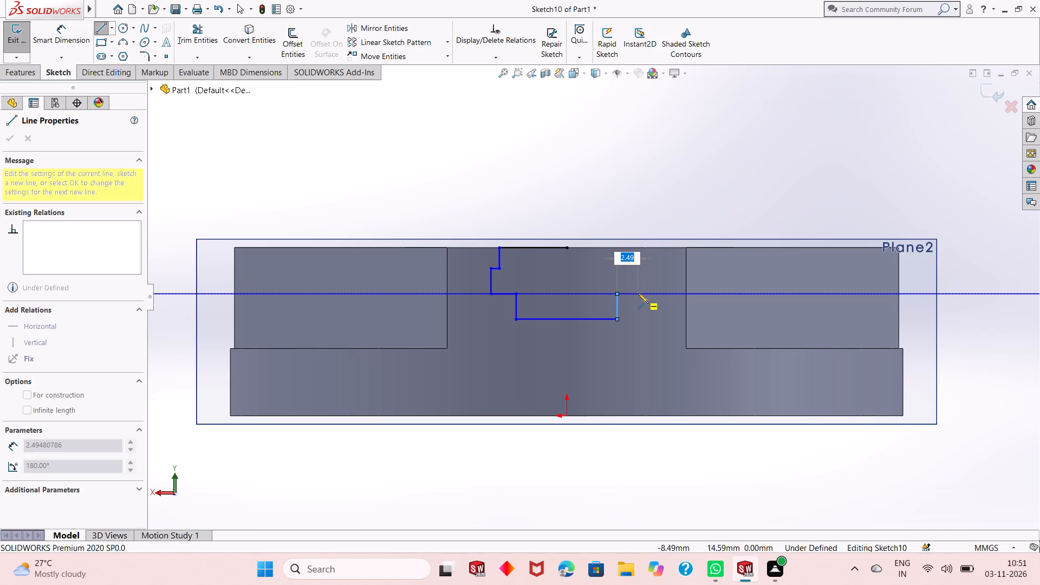
key(3)
key(Return)
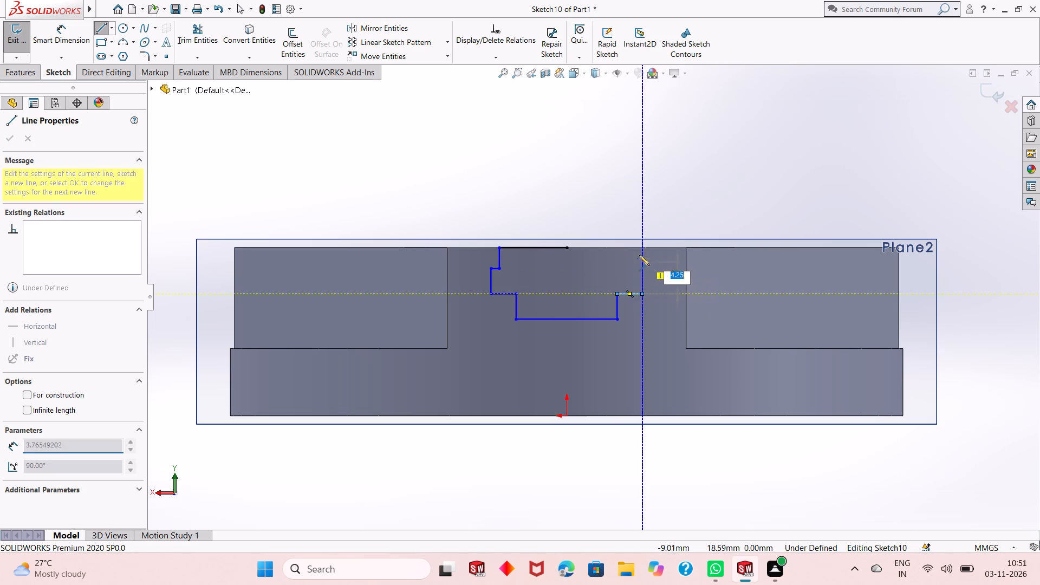
key(3)
key(Return)
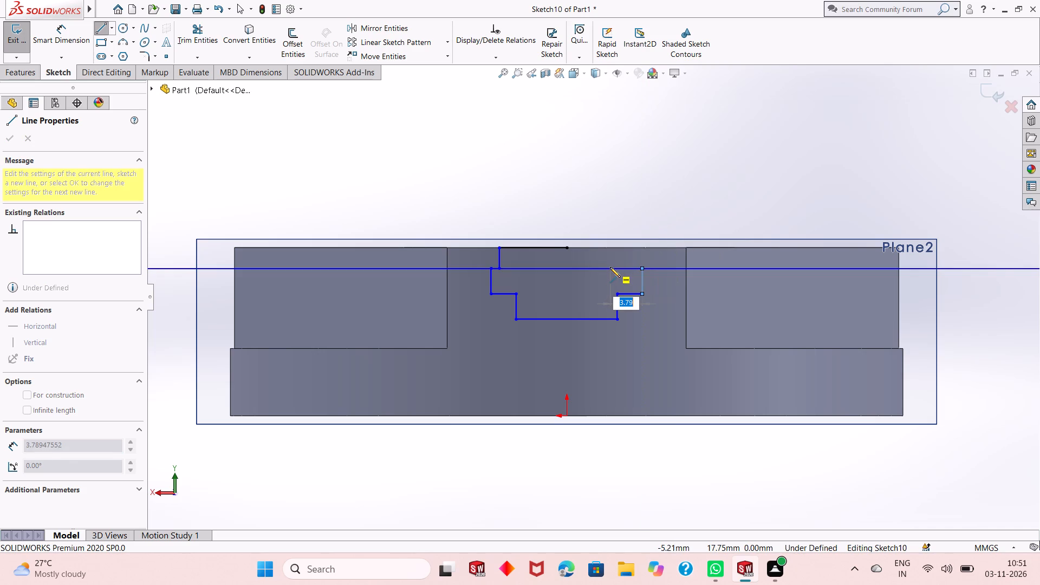
key(1)
key(Return)
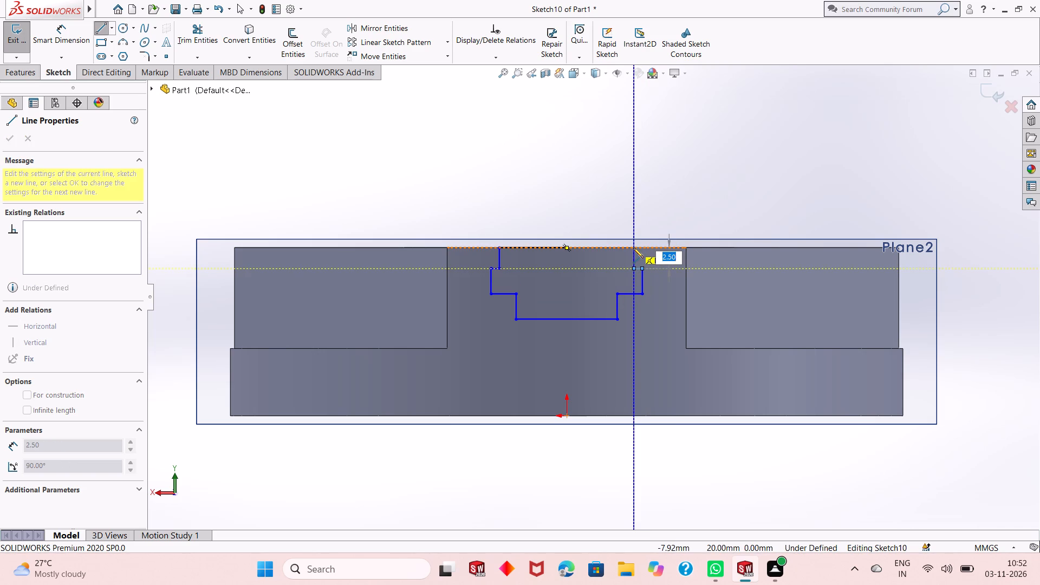
click(633, 248)
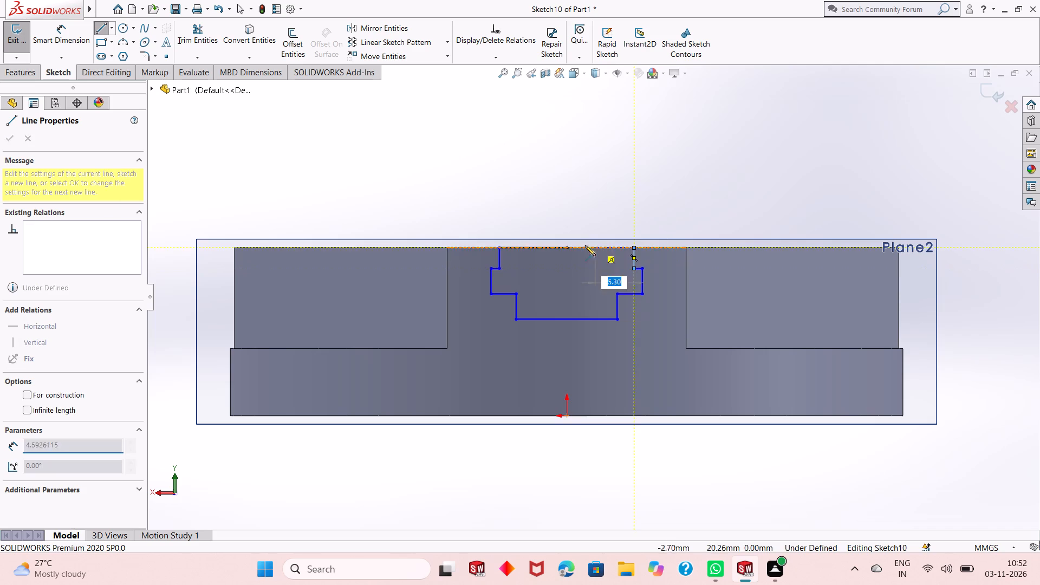
click(568, 248)
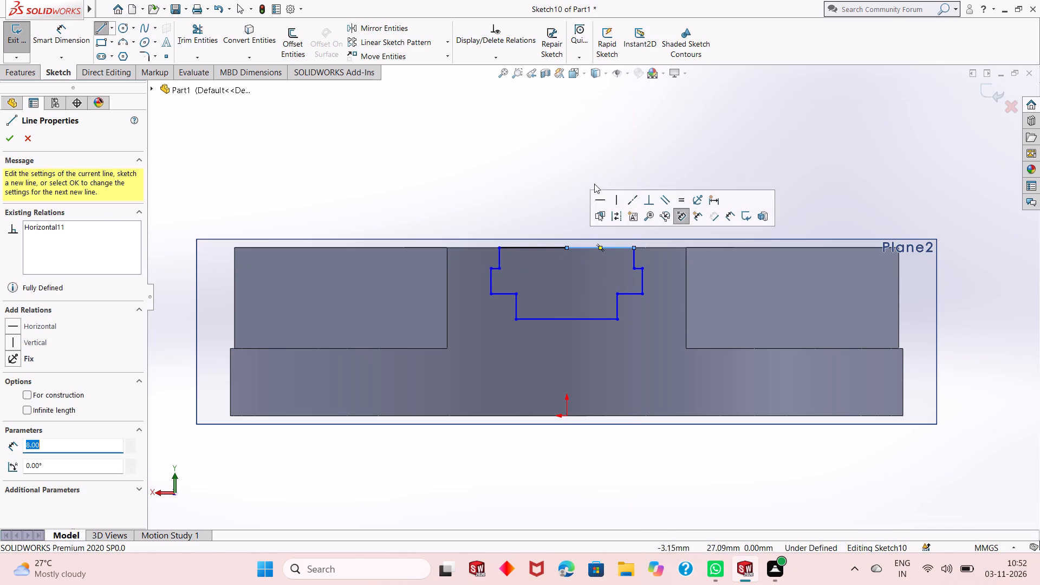
click(5, 140)
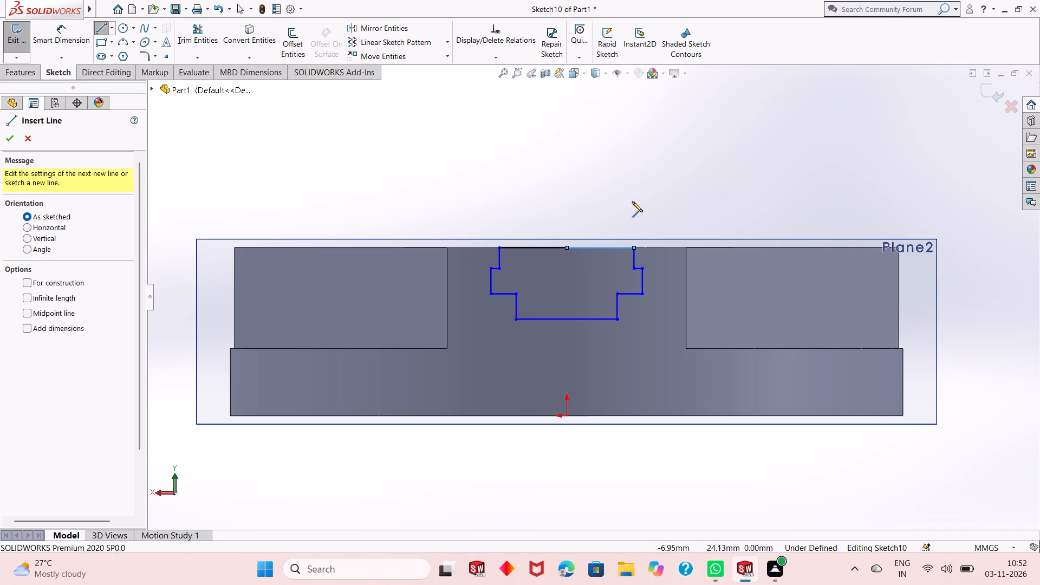
right_click(625, 154)
click(641, 162)
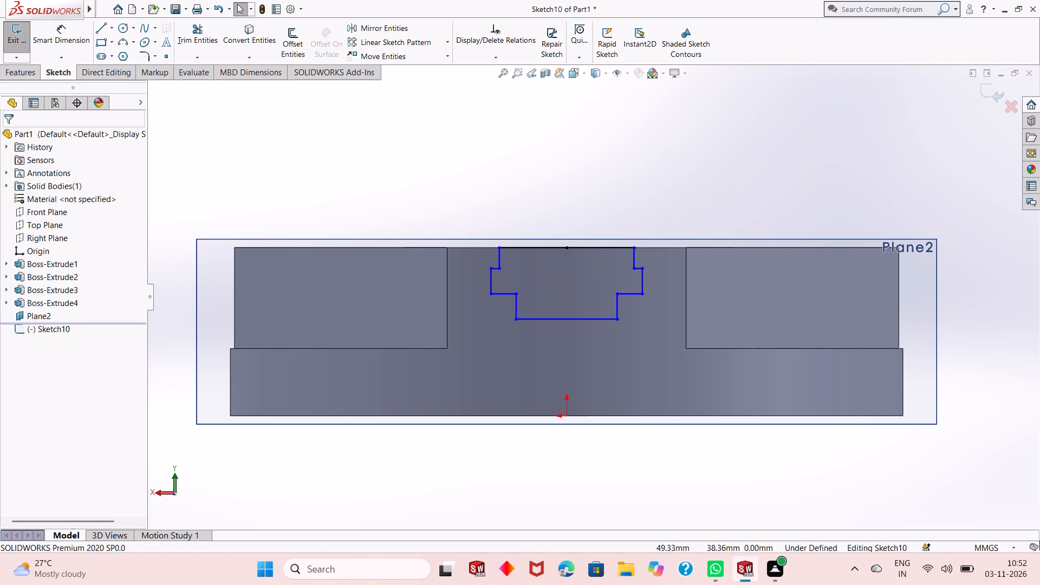
Dimension the slot profile's overall width along the top edge between its two upper corners.
click(54, 33)
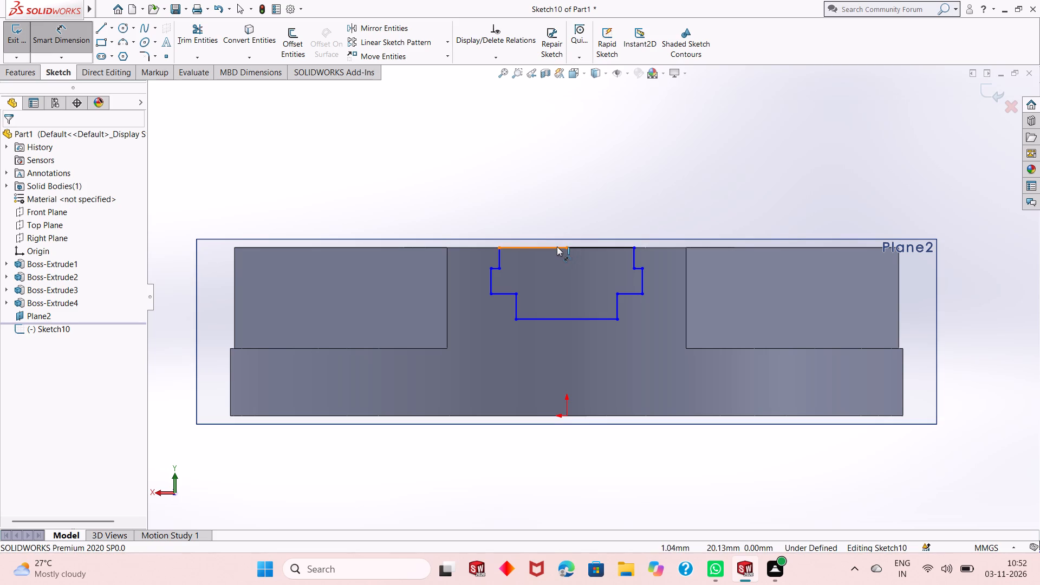
click(500, 247)
click(633, 248)
click(634, 186)
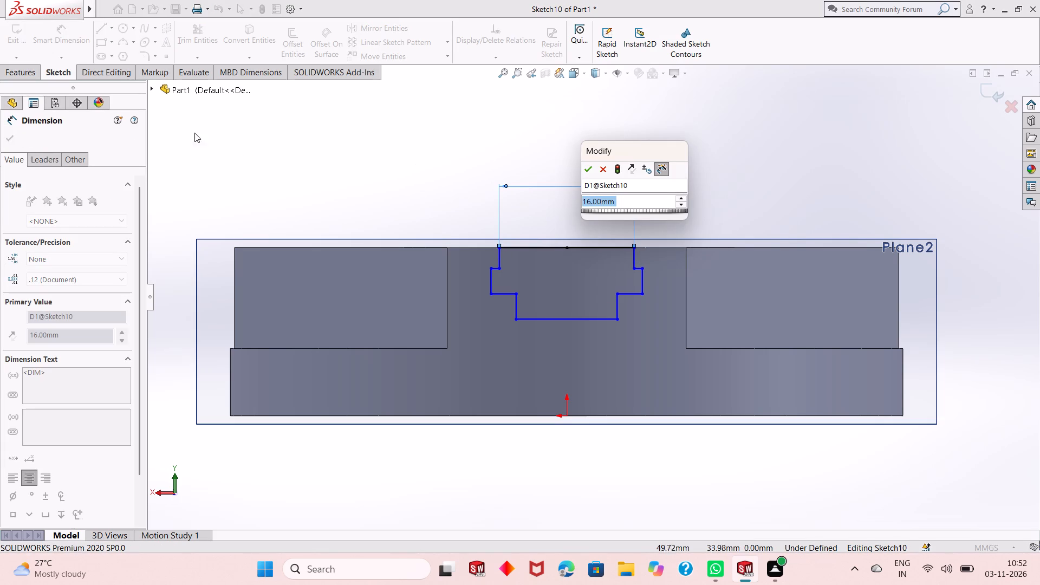
click(591, 171)
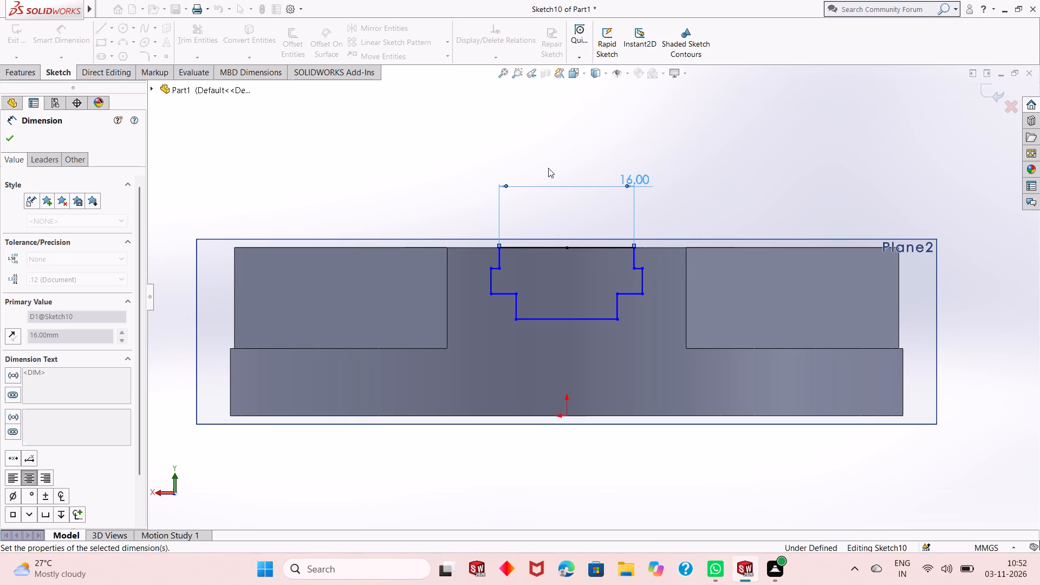
Dimension the slot profile's width across the two upper outer corners of its widest section.
click(489, 267)
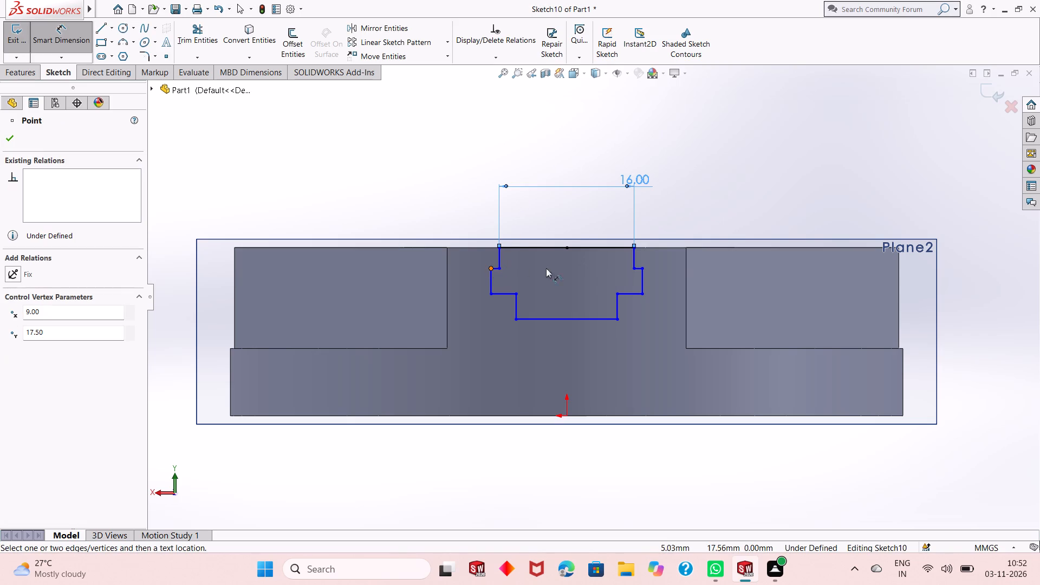
click(644, 266)
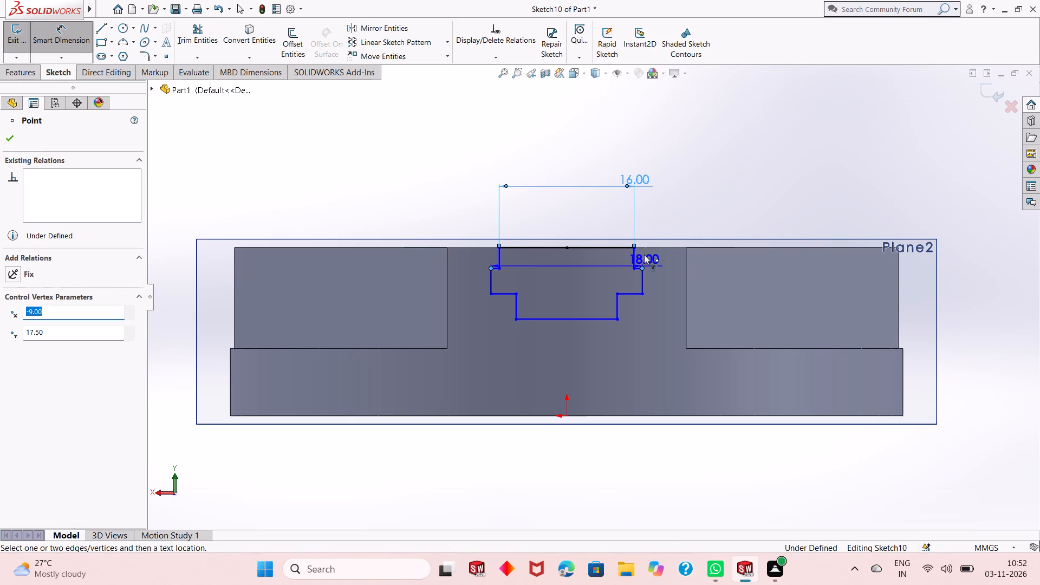
click(645, 147)
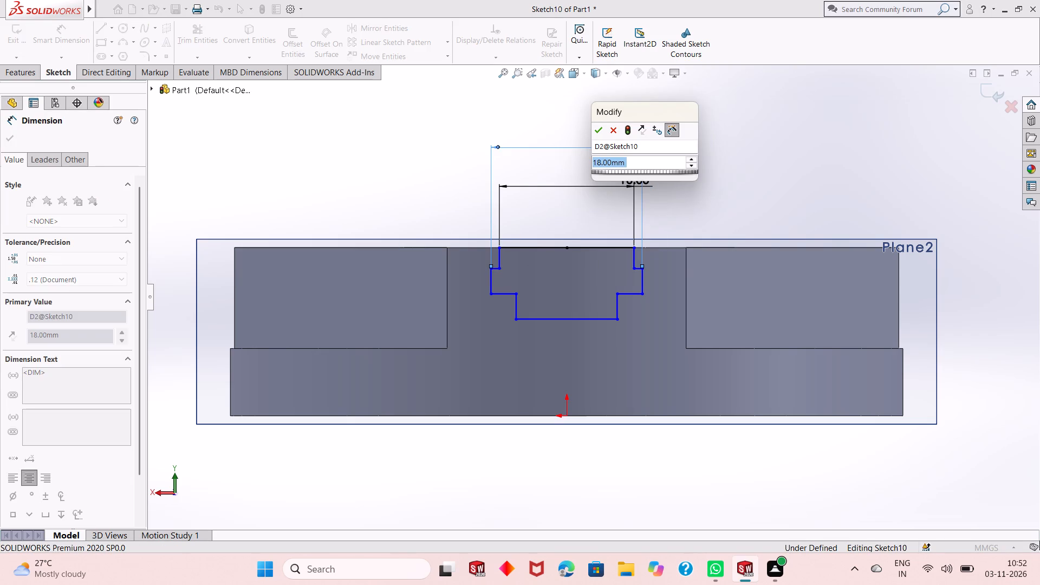
click(599, 132)
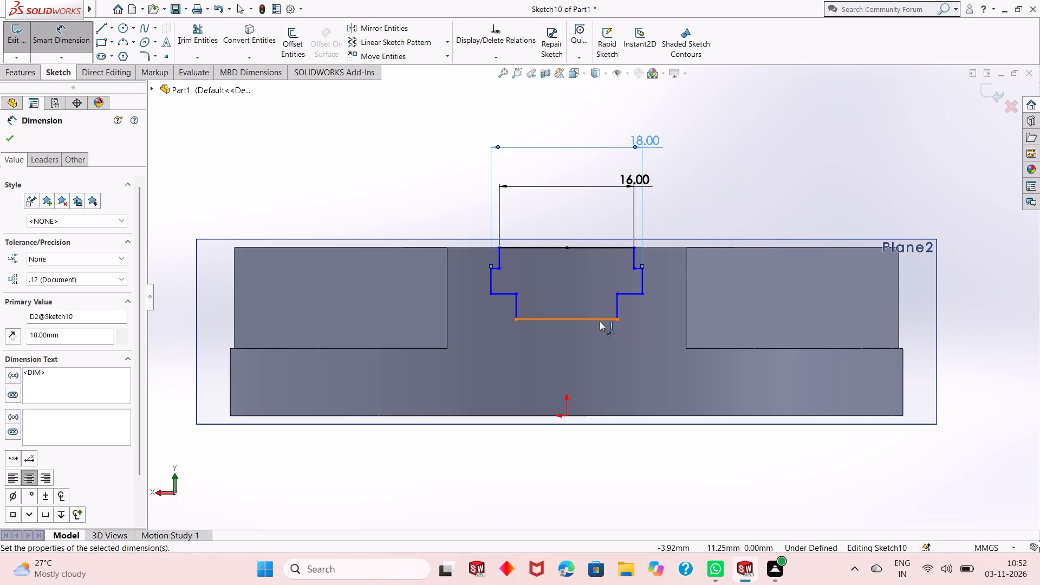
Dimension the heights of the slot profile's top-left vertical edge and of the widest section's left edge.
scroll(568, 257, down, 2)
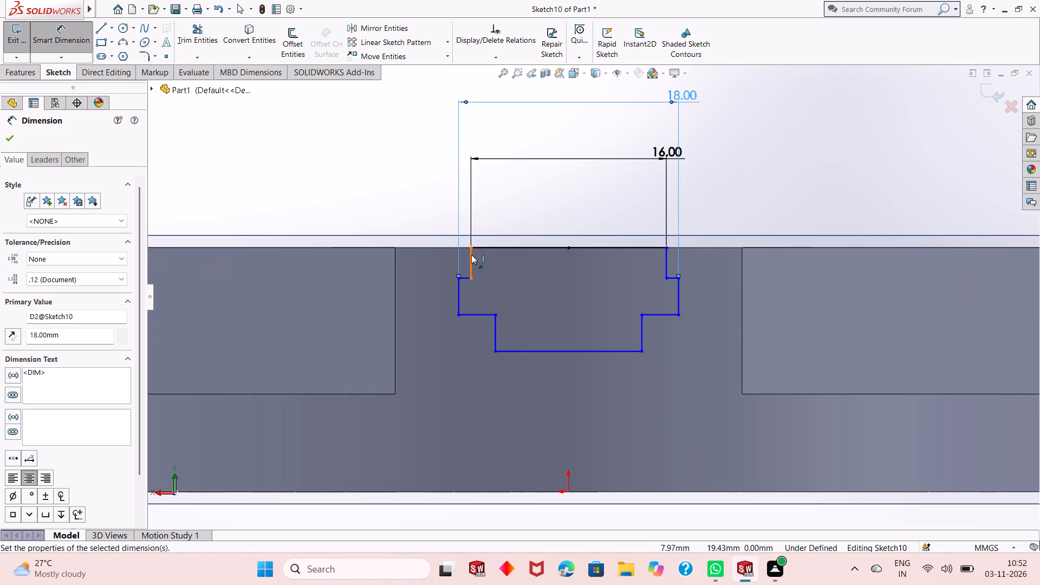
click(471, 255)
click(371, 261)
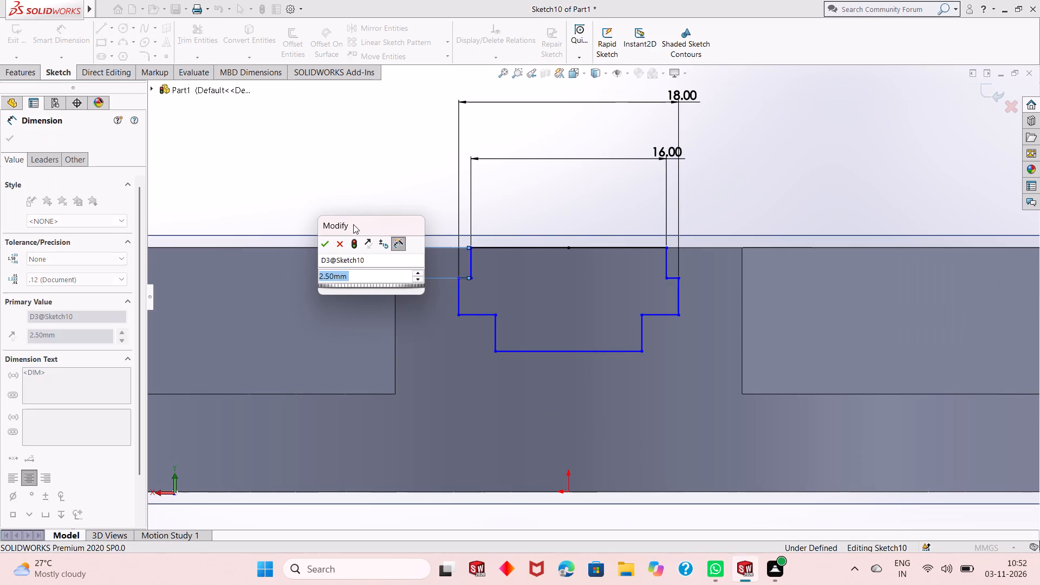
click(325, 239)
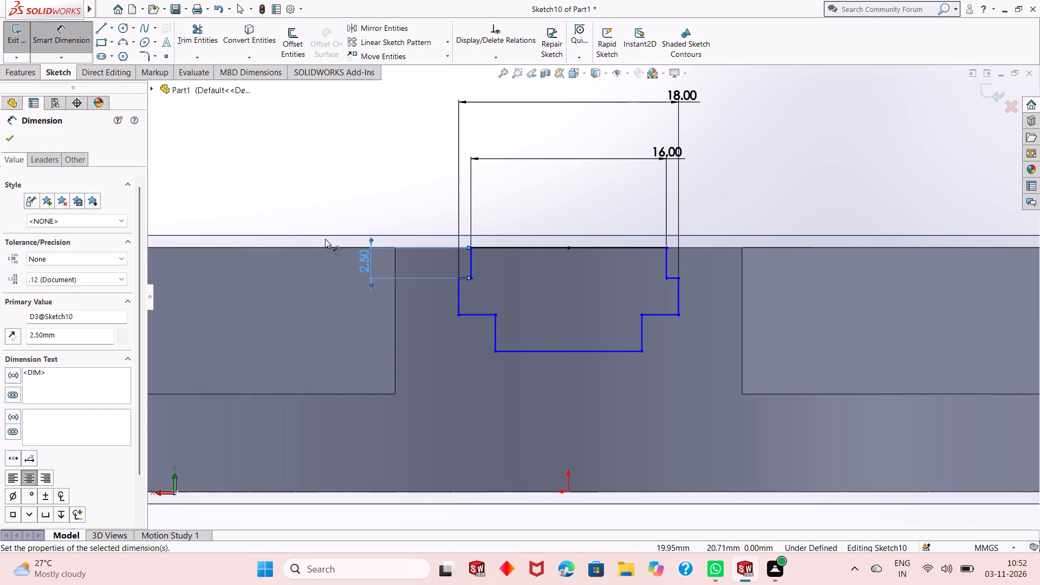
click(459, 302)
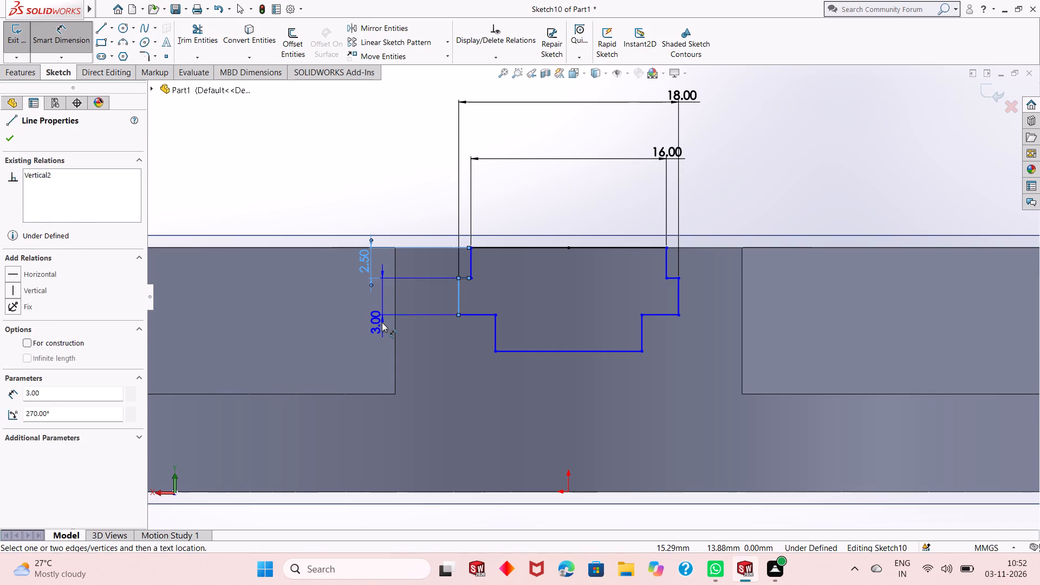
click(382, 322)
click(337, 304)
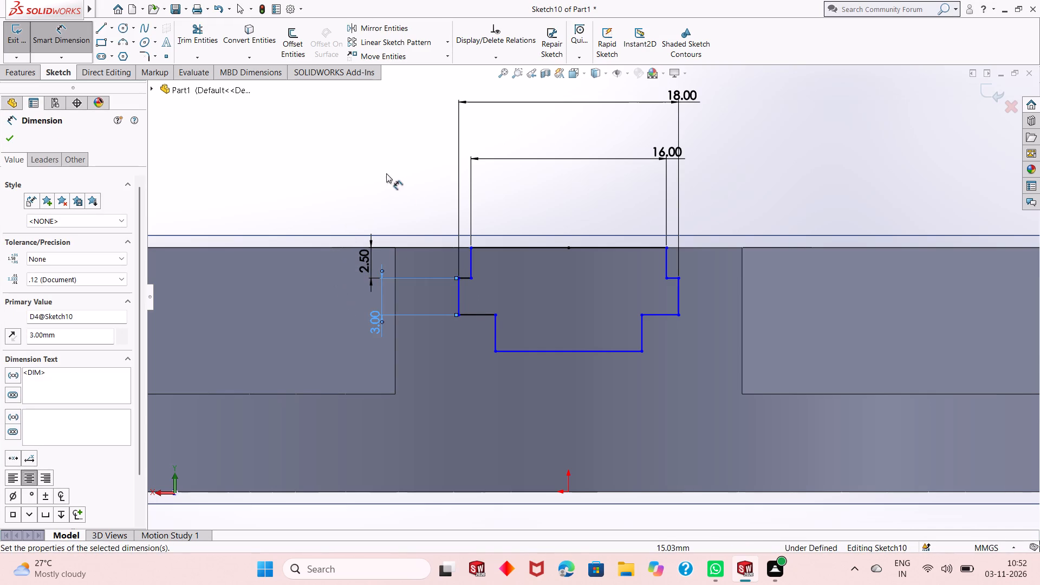
Dimension the length of the slot profile's bottom edge and leave the Smart Dimension tool.
click(495, 339)
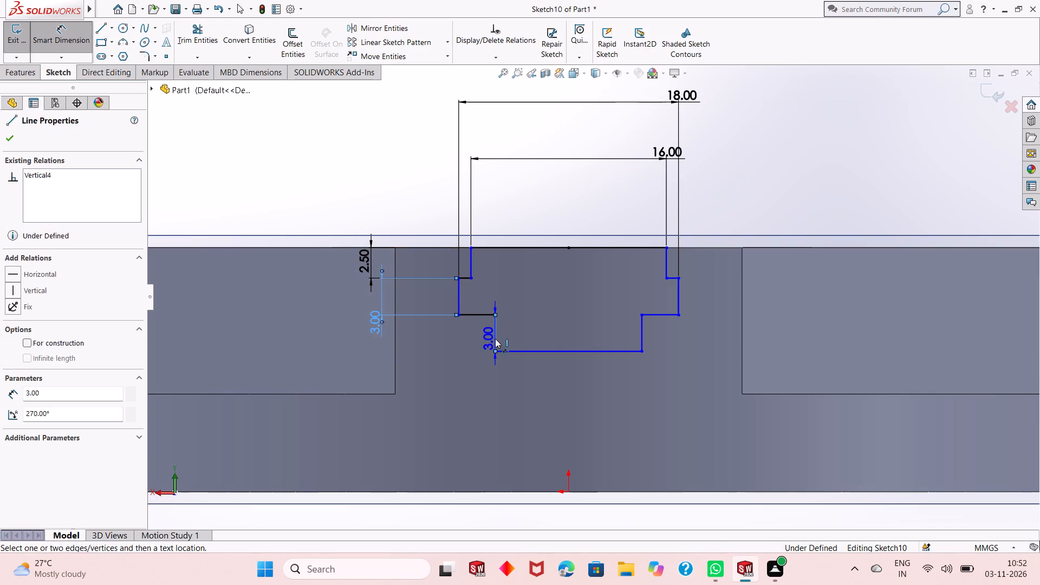
key(Escape)
click(542, 350)
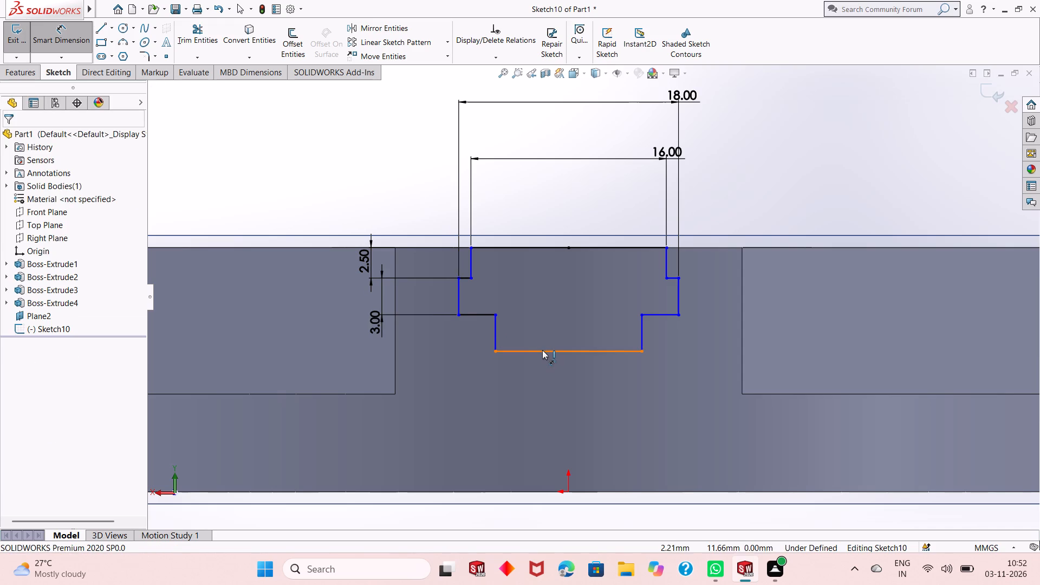
click(542, 375)
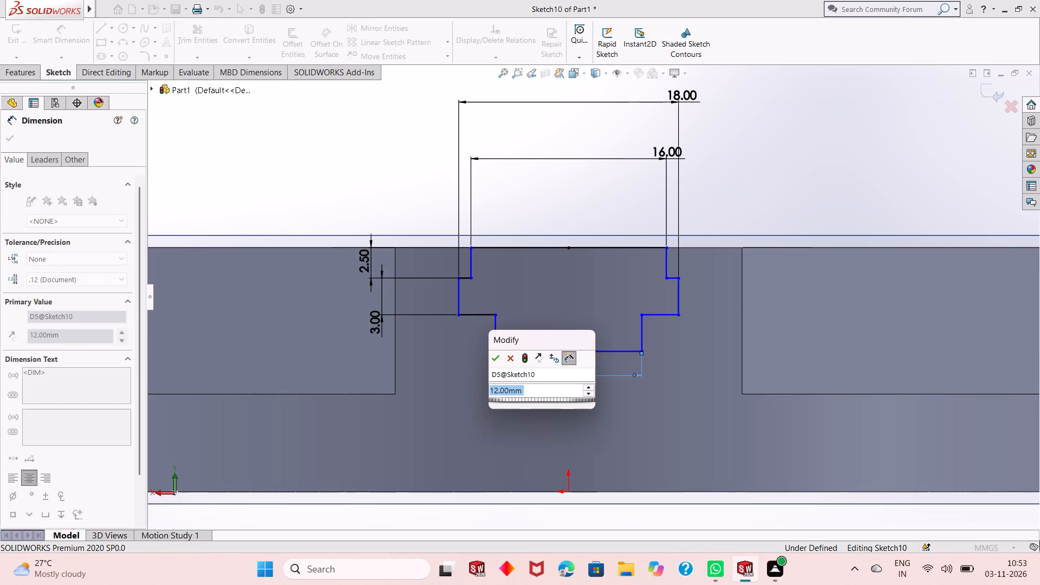
click(498, 359)
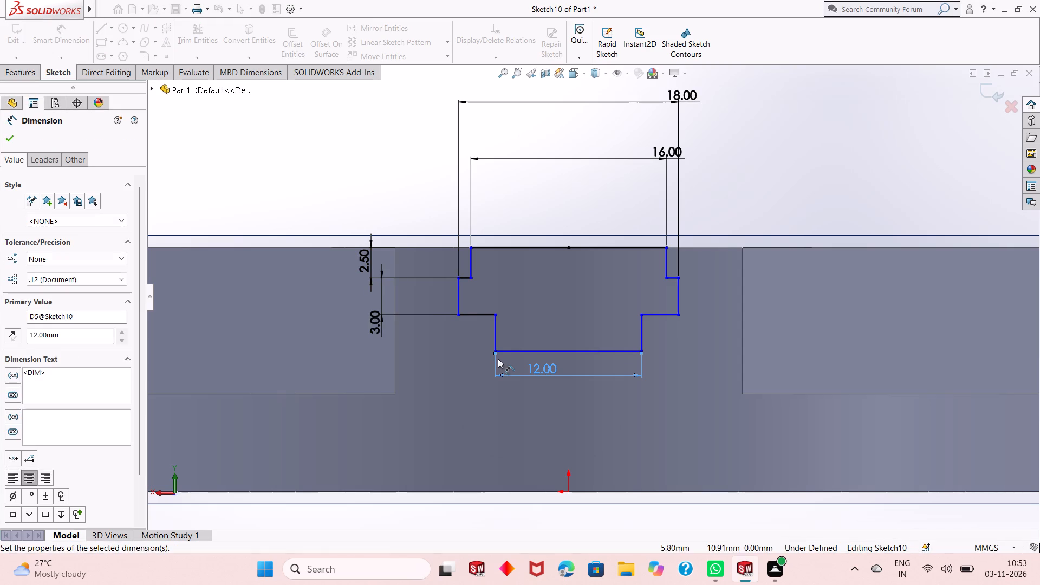
right_click(863, 126)
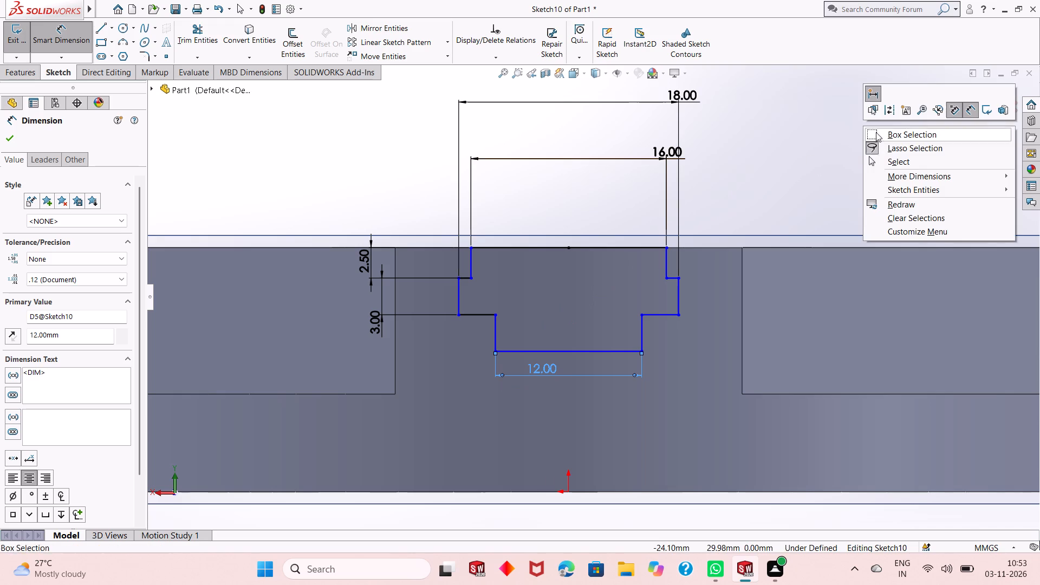
click(882, 162)
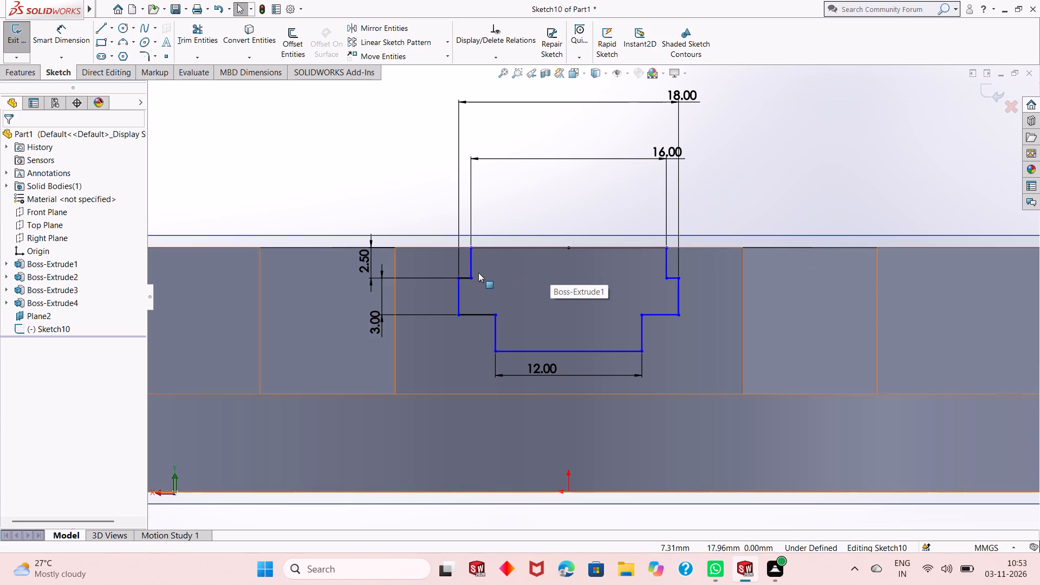
Add an equal relation between the two short vertical edges at the top of the slot profile.
click(472, 255)
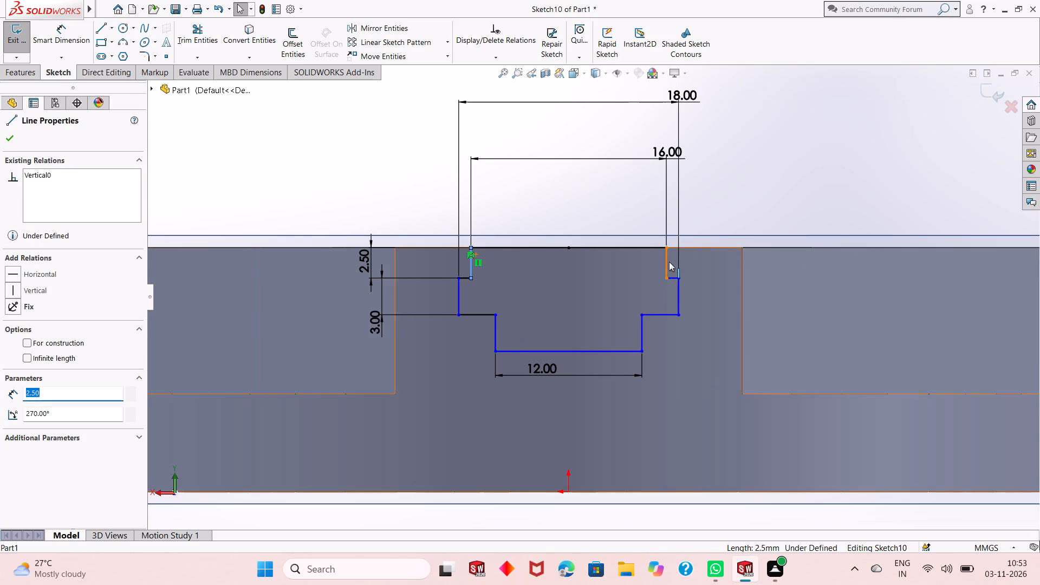
ctrl+click(669, 262)
click(783, 210)
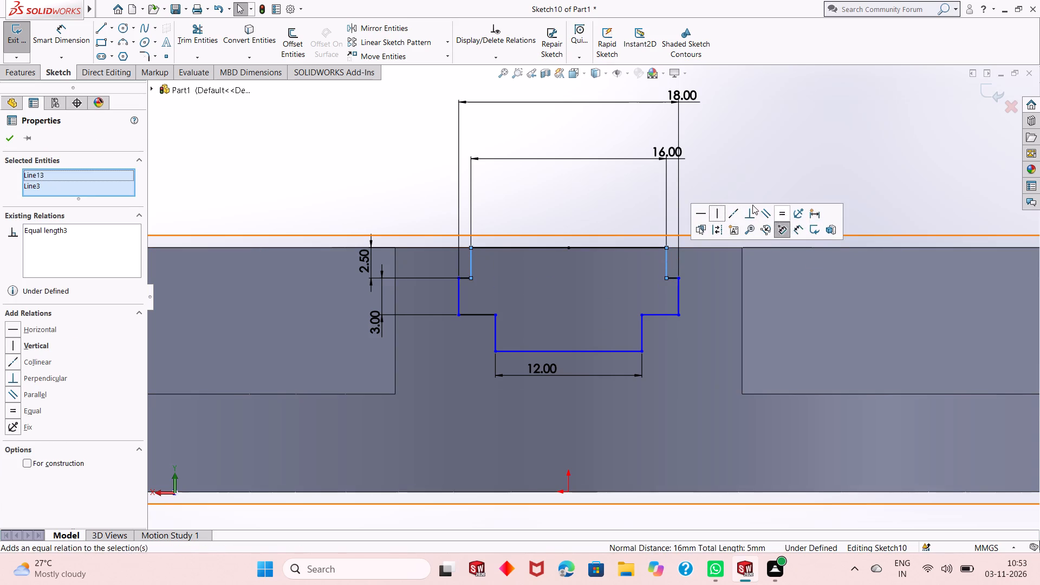
click(9, 141)
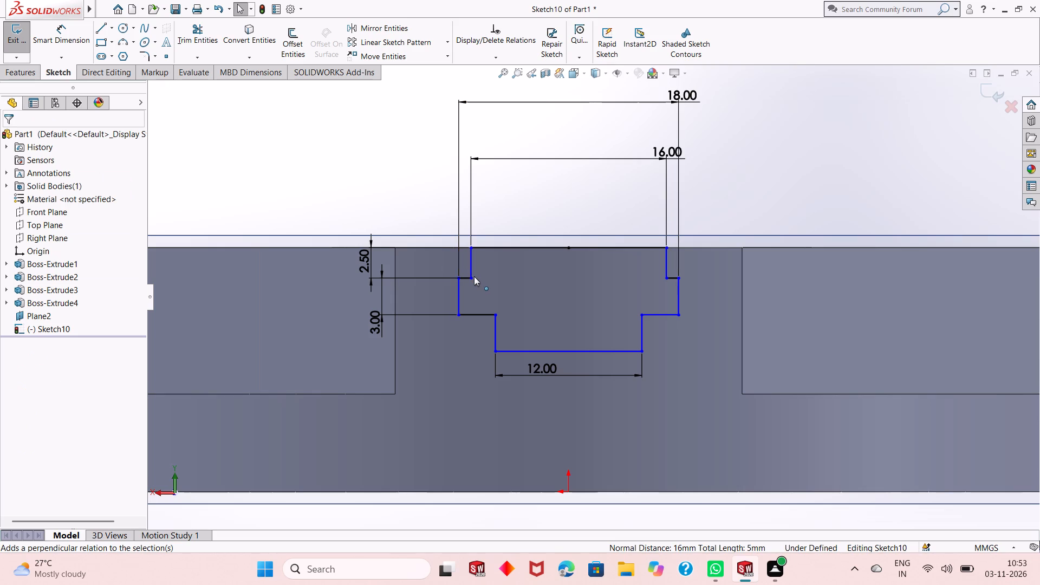
Make the four vertical edges of the slot profile's widest and lowest sections equal in length.
click(457, 294)
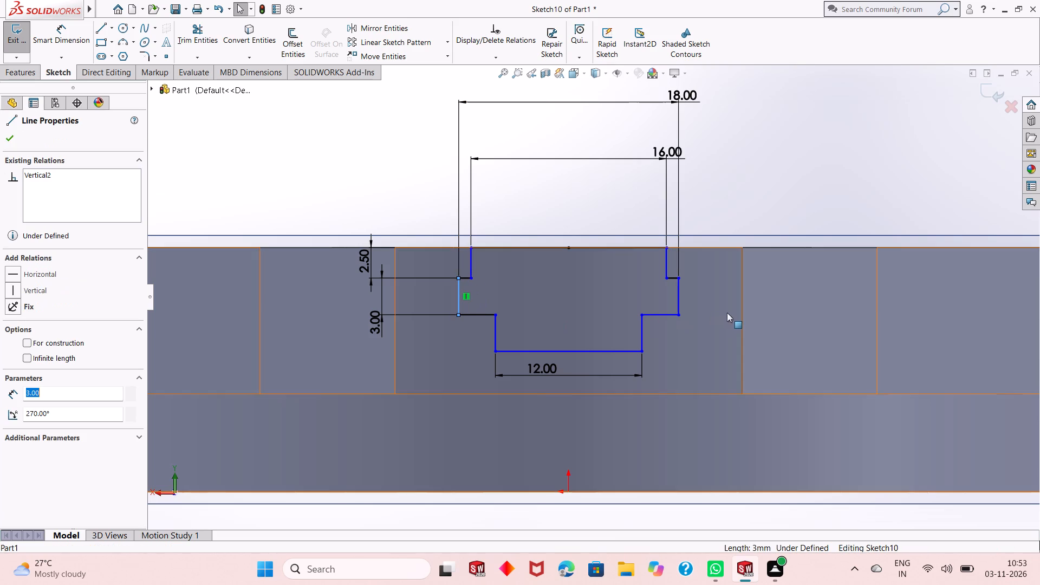
ctrl+click(681, 297)
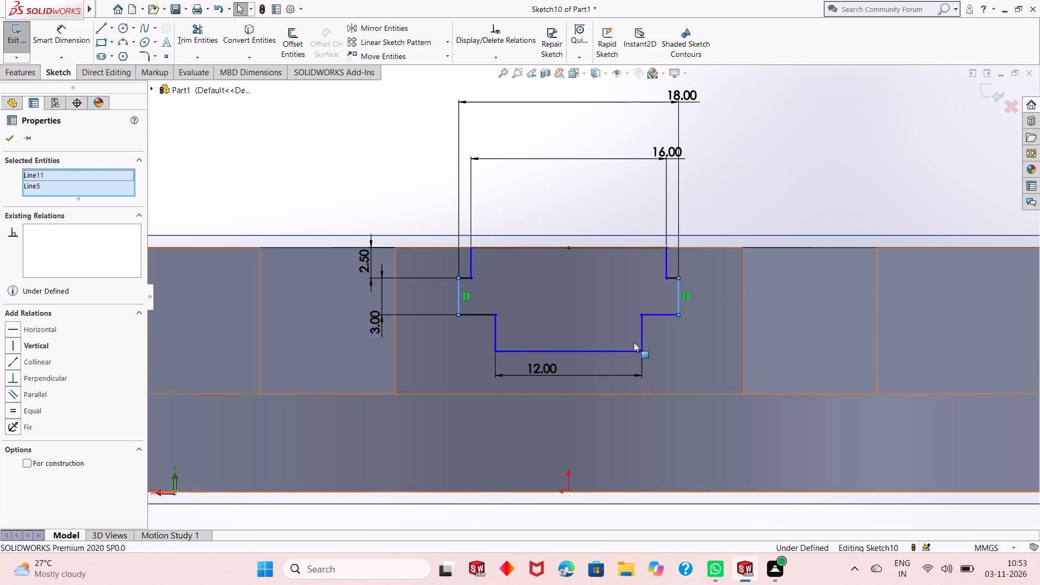
ctrl+click(640, 329)
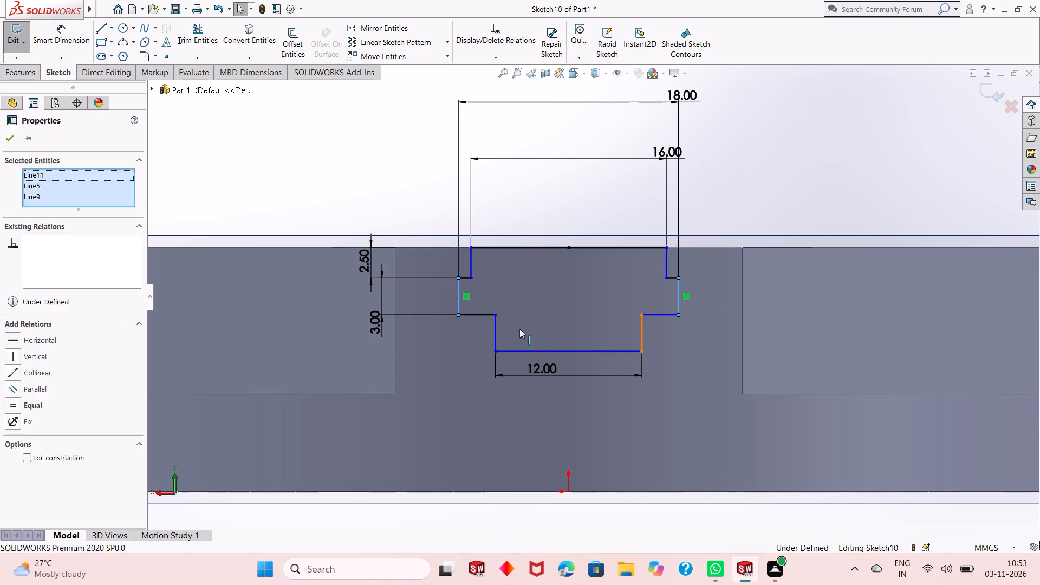
ctrl+click(495, 329)
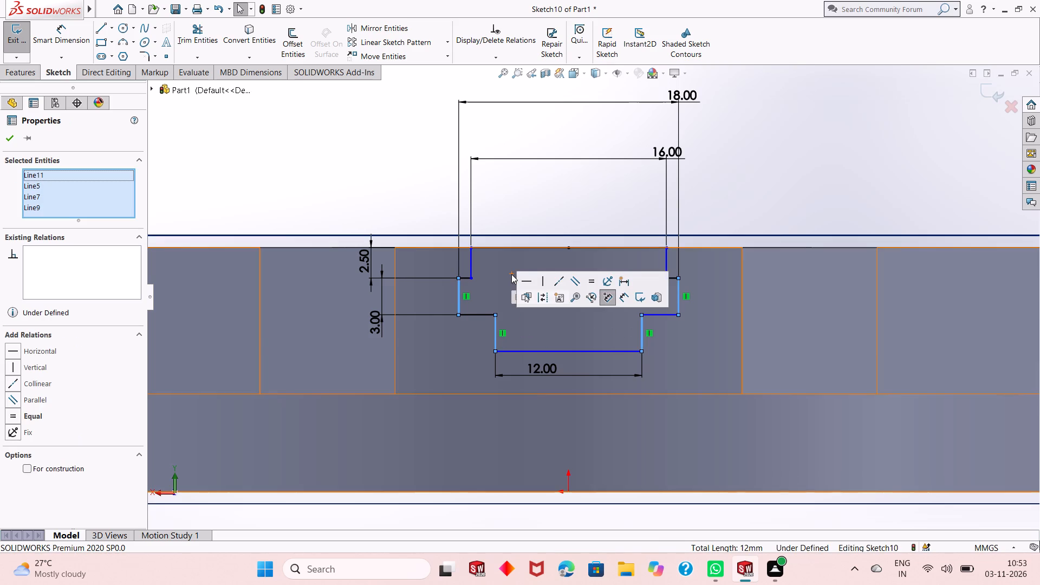
click(592, 278)
click(6, 141)
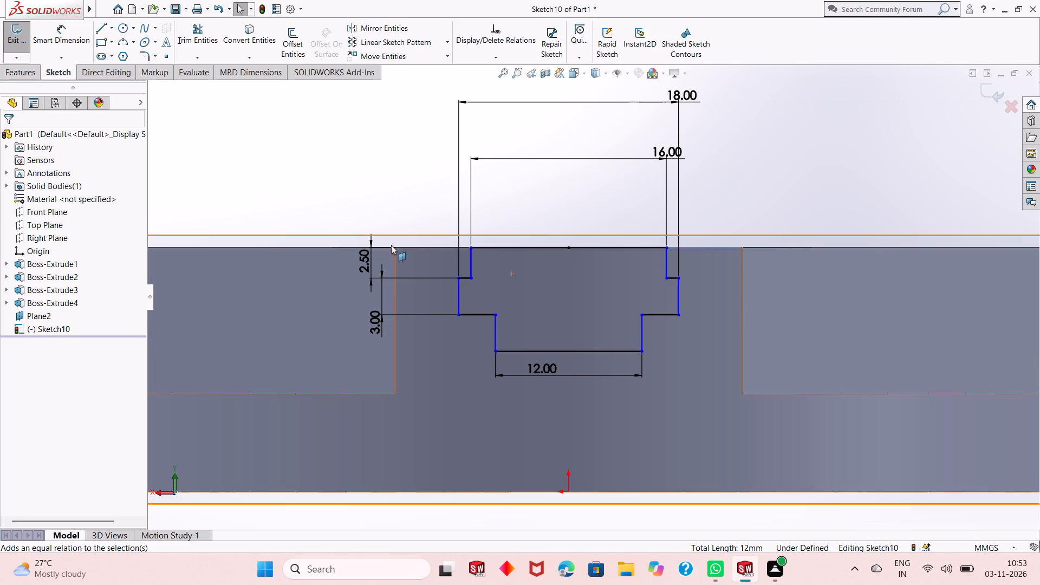
Fix the corner where the left ledge meets the lowest section, and delete the 2.50 mm height dimension.
click(496, 315)
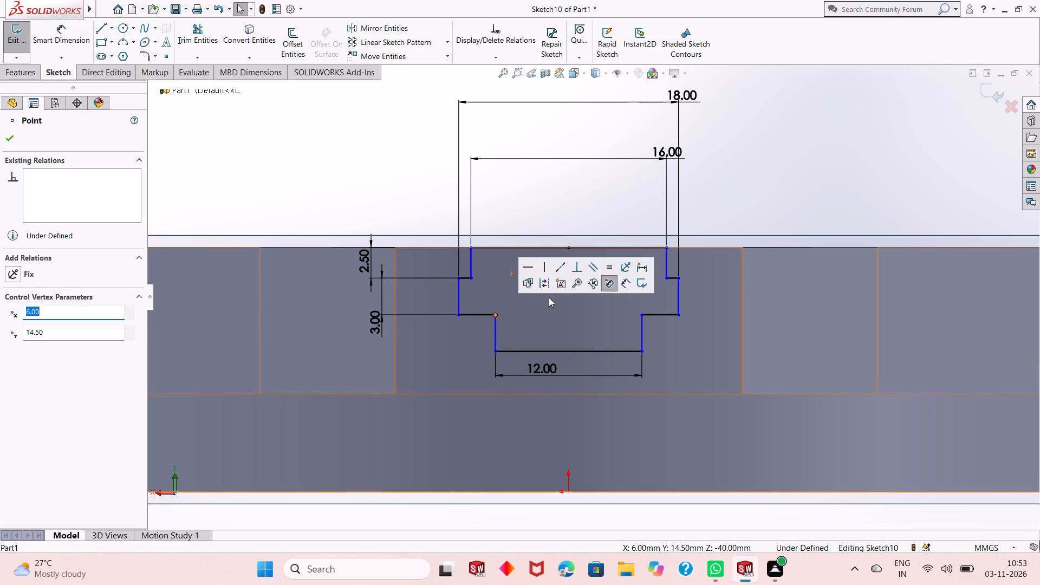
click(620, 269)
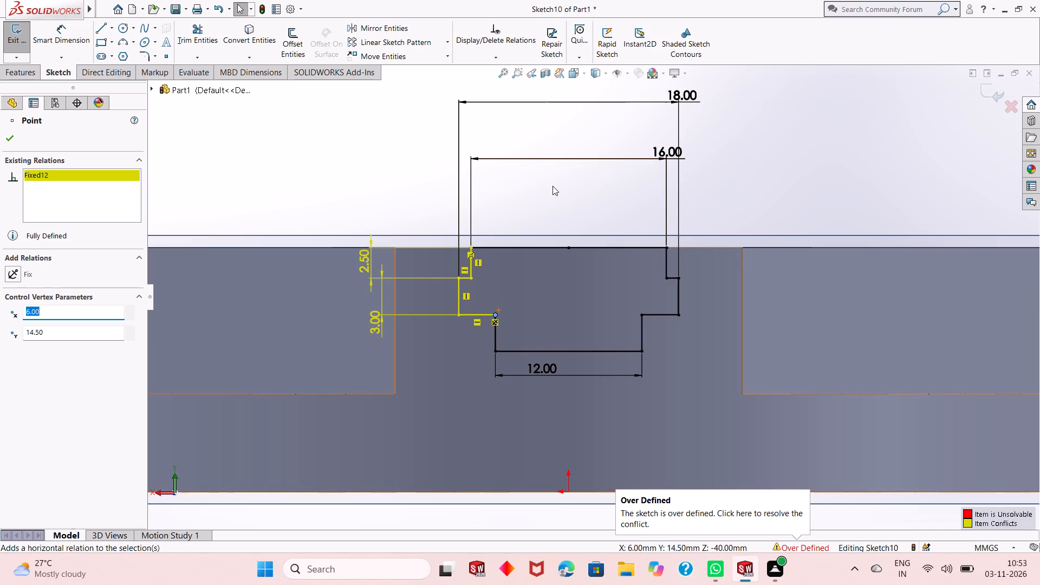
key(Escape)
key(Escape)
key(Escape)
key(Escape)
key(Escape)
key(Escape)
key(Escape)
key(Escape)
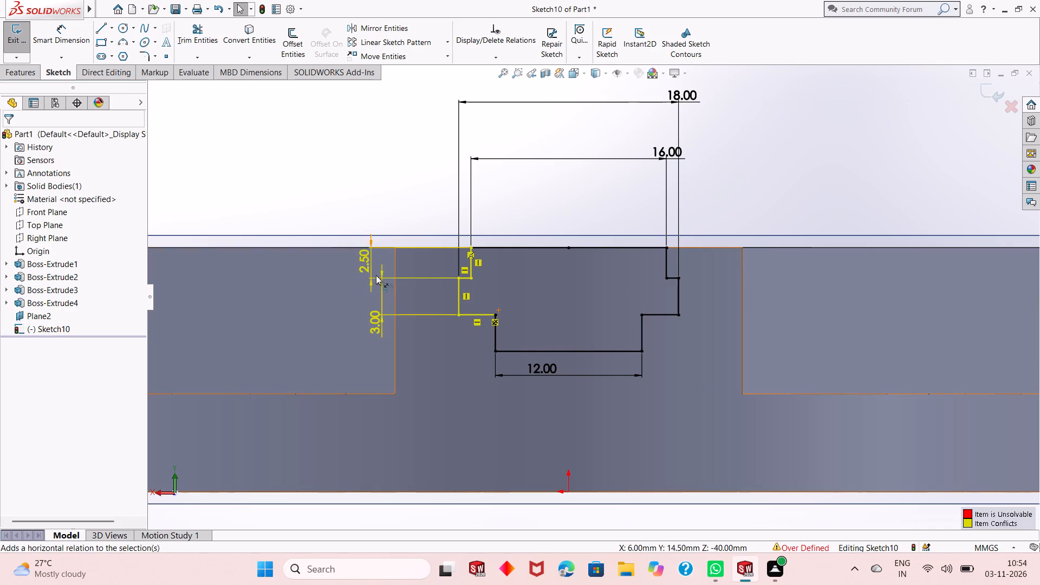
right_click(362, 257)
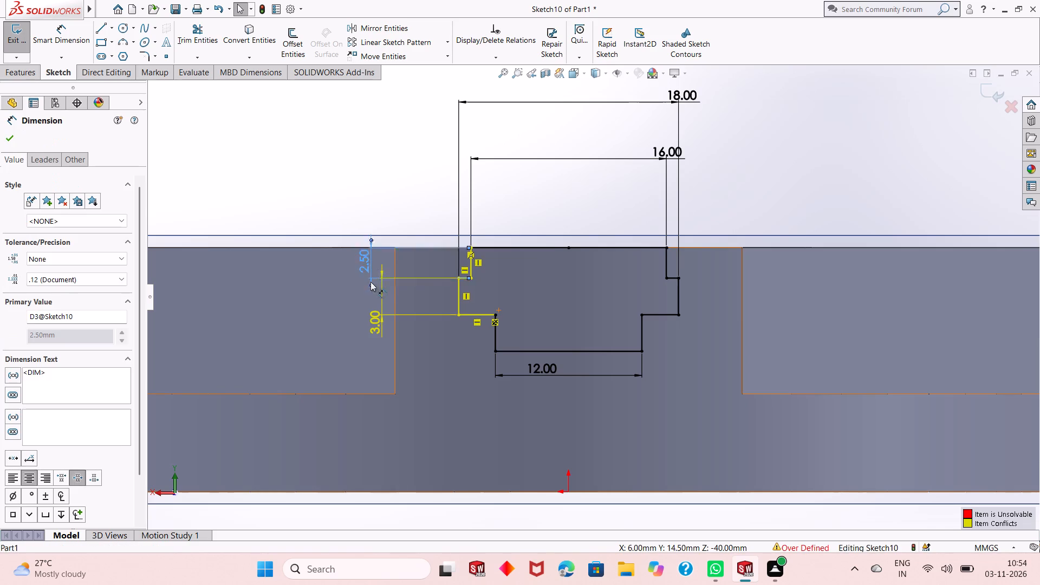
click(430, 410)
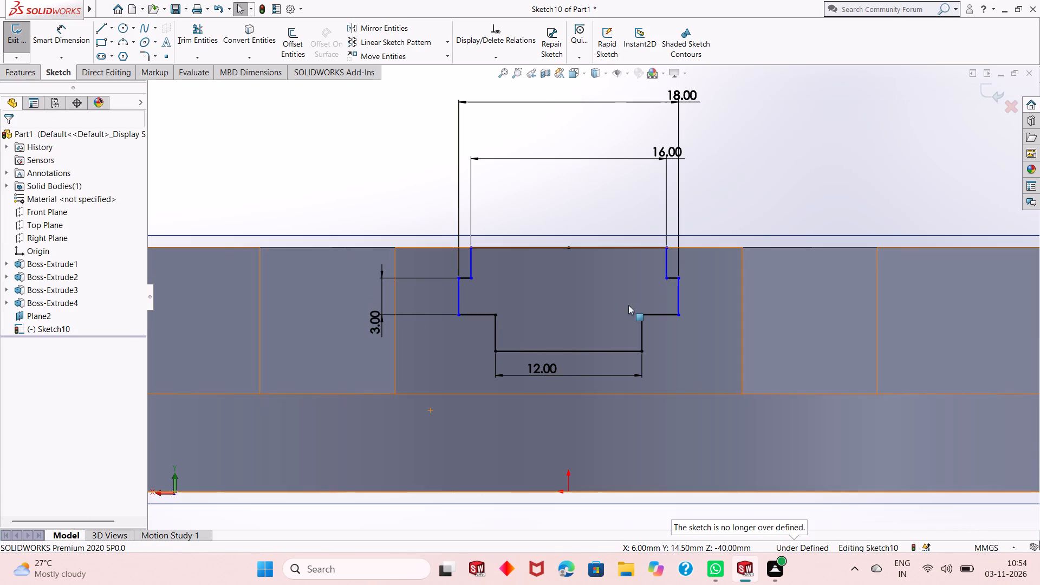
Fix the inner corner at the lower end of the top-right vertical edge, and delete the 3.00 mm height dimension.
click(665, 277)
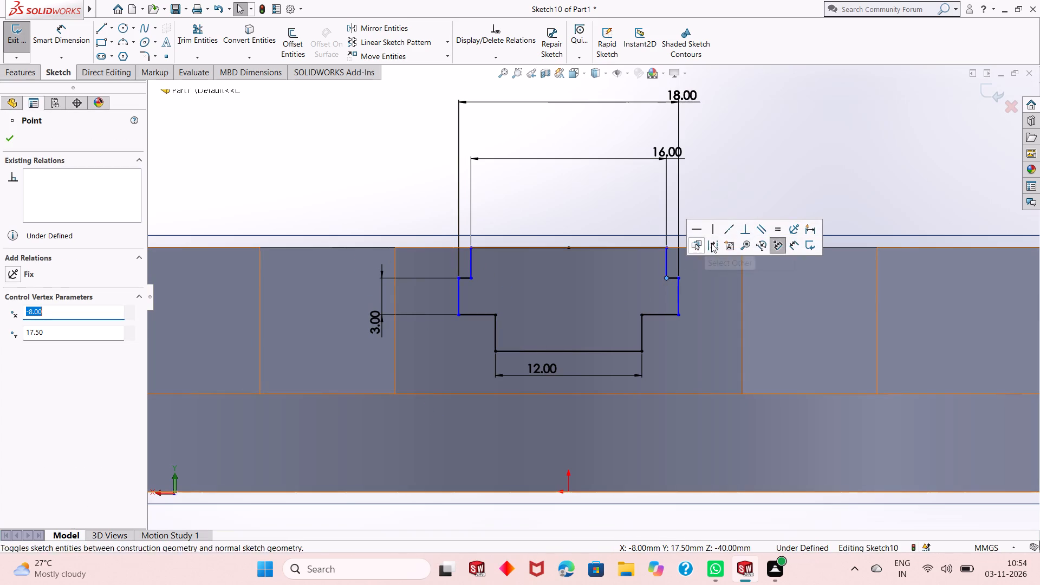
click(794, 228)
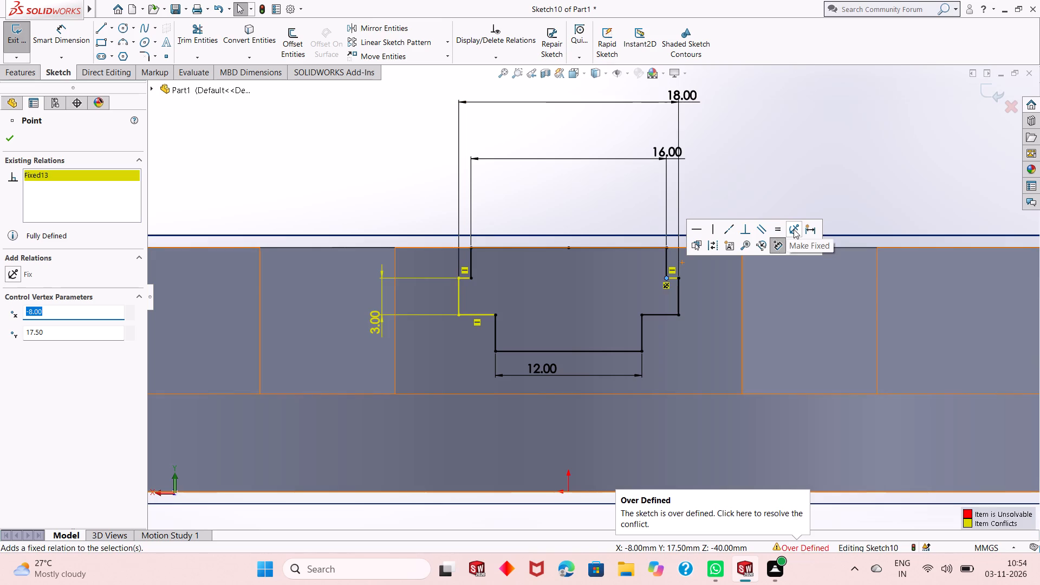
key(Escape)
key(Escape)
key(Escape)
key(Escape)
key(Escape)
right_click(376, 317)
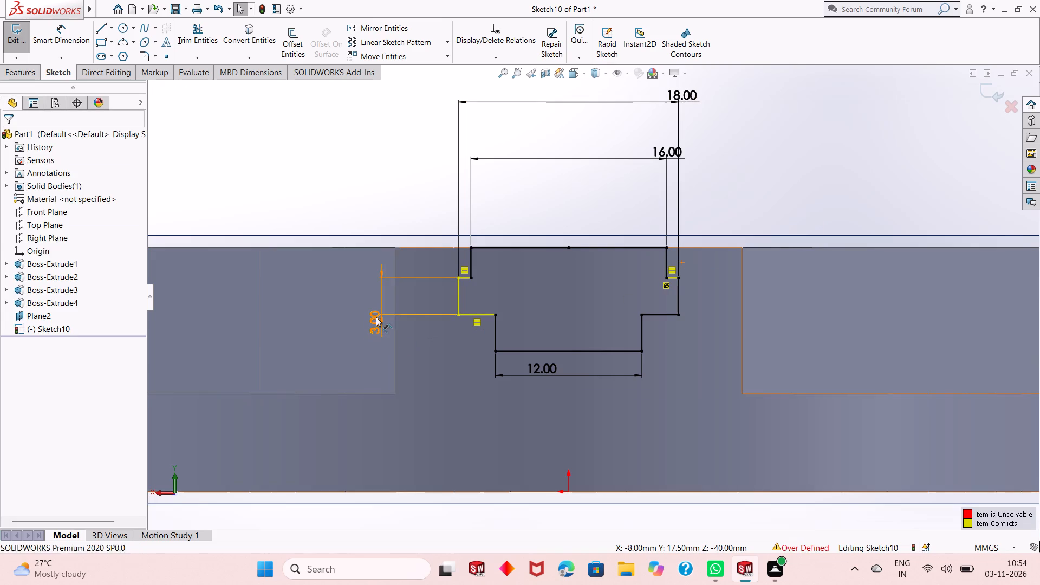
click(455, 423)
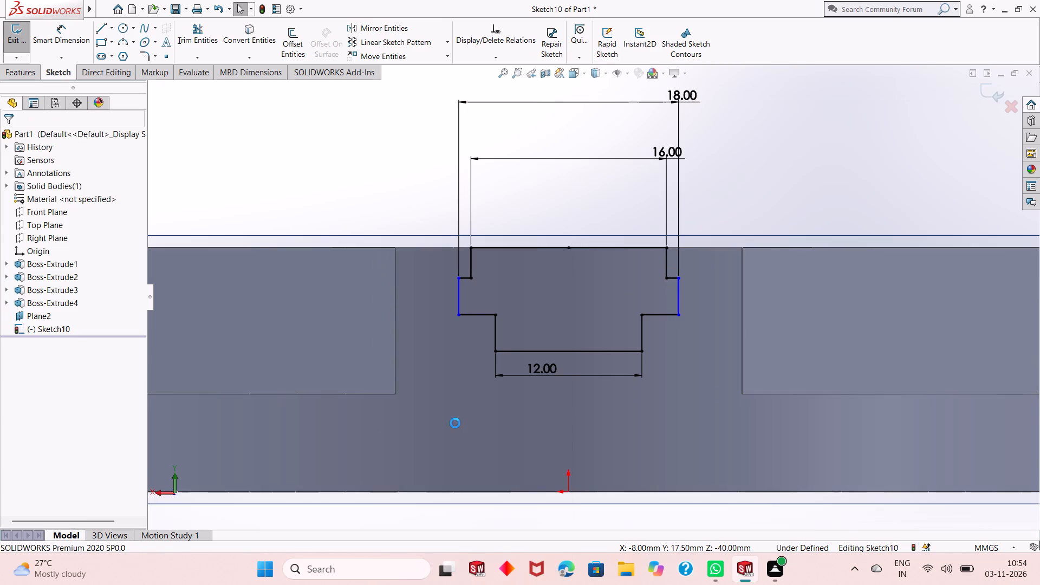
key(Escape)
Fix the lower outer corner of the widest section on the slot profile's left side.
click(458, 315)
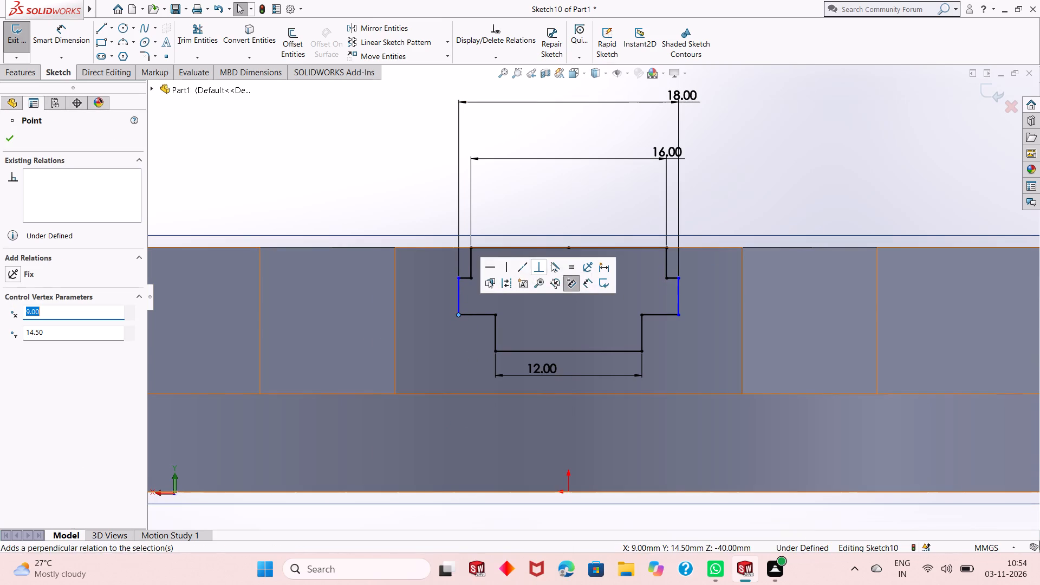
click(584, 267)
key(Escape)
key(Escape)
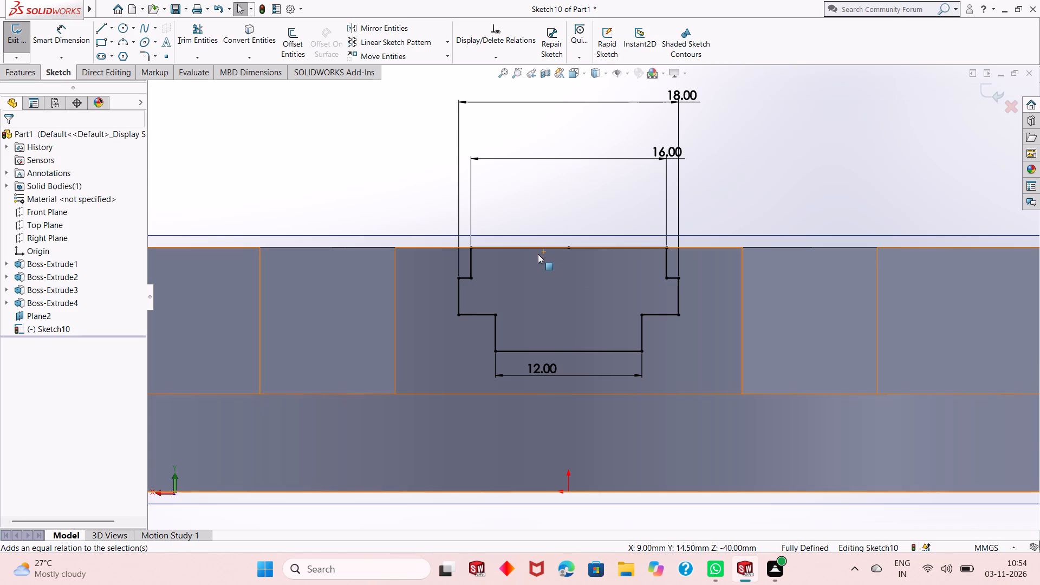
Cut-extrude the stepped slot profile inward, with the direction reversed, up to the cylindrical wall of the central bore.
key(Escape)
middle_drag(658, 319, 646, 334)
scroll(528, 335, up, 2)
middle_drag(594, 312, 548, 361)
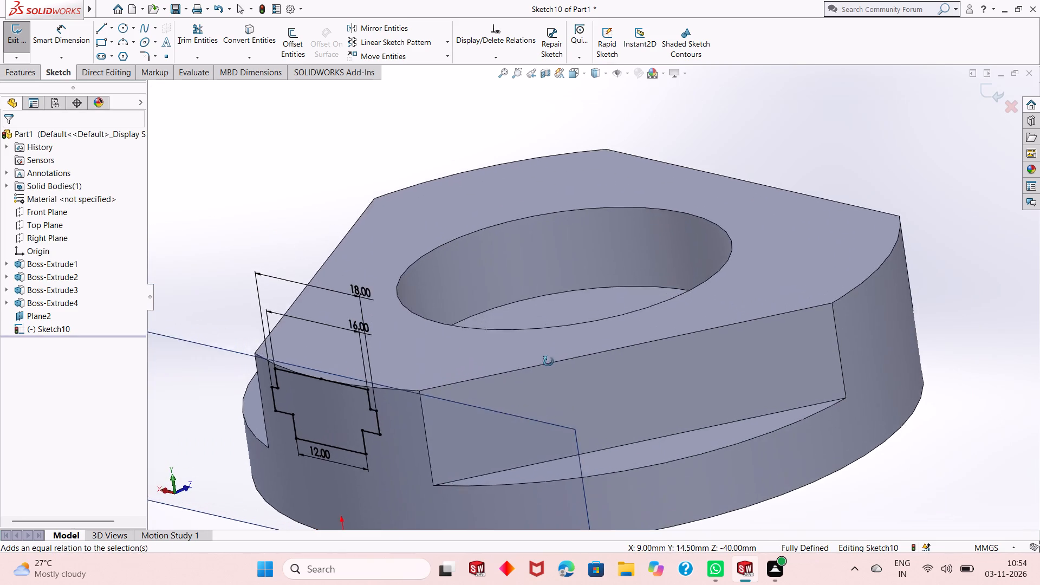
middle_drag(548, 361, 548, 389)
scroll(460, 403, up, 2)
middle_drag(492, 343, 483, 469)
middle_drag(438, 365, 456, 401)
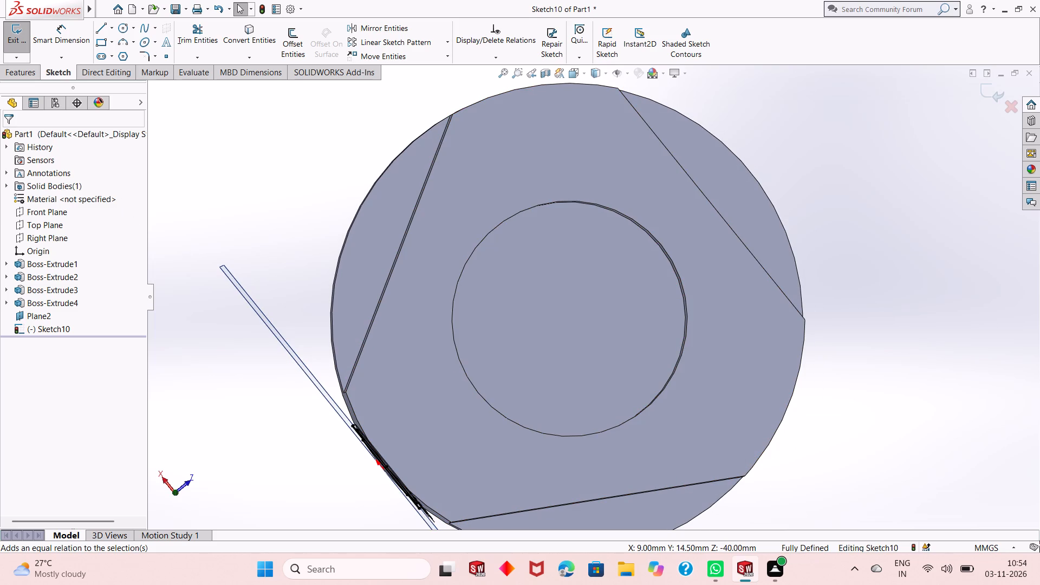
click(36, 77)
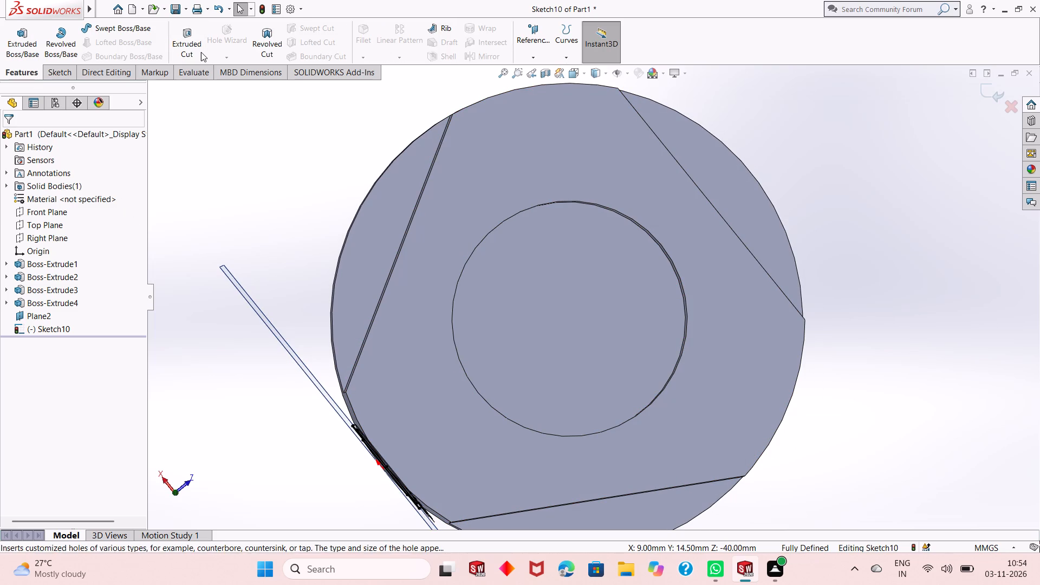
click(201, 52)
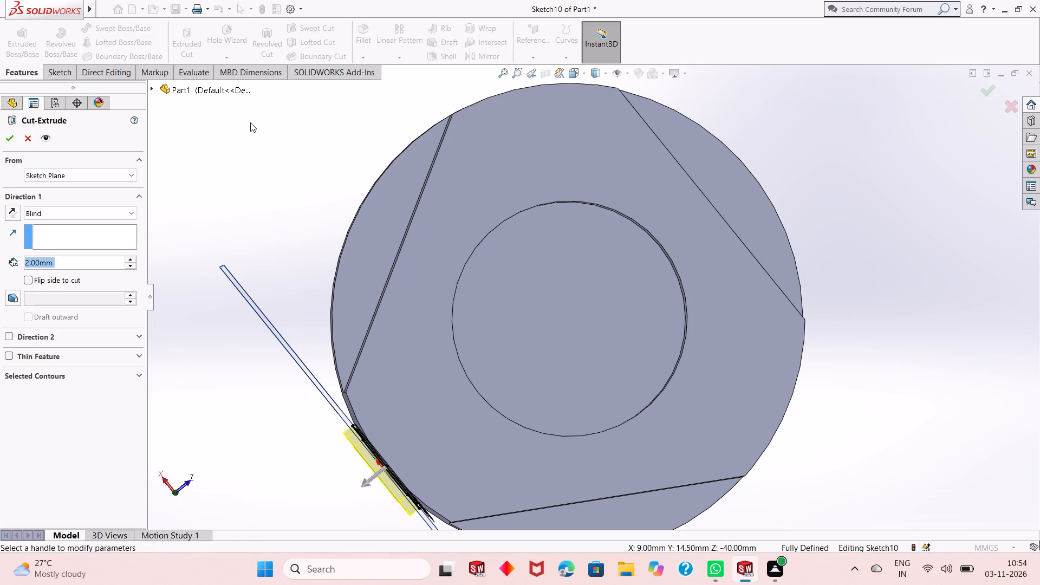
scroll(477, 305, up, 1)
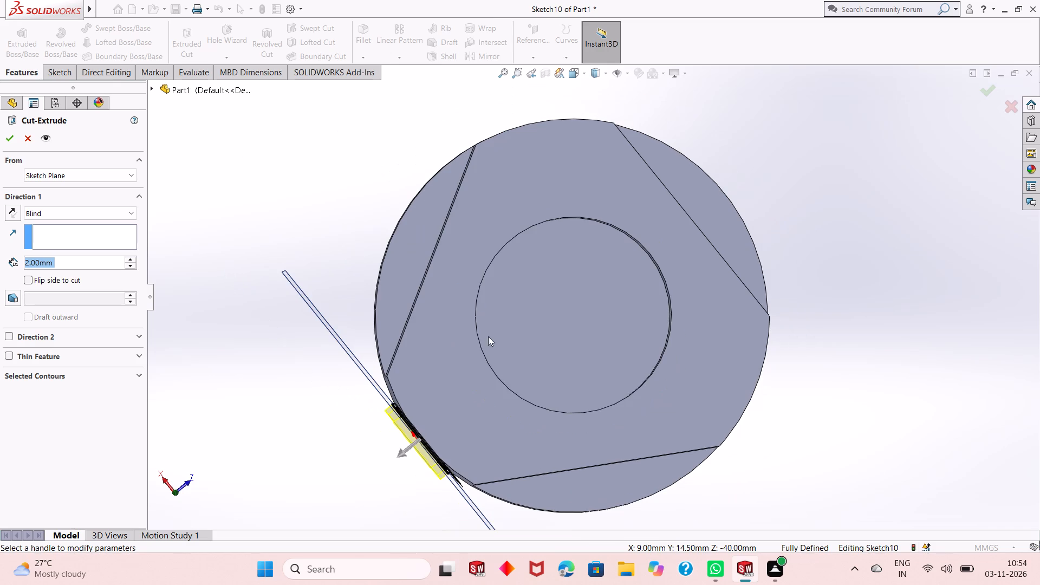
middle_drag(505, 441, 478, 407)
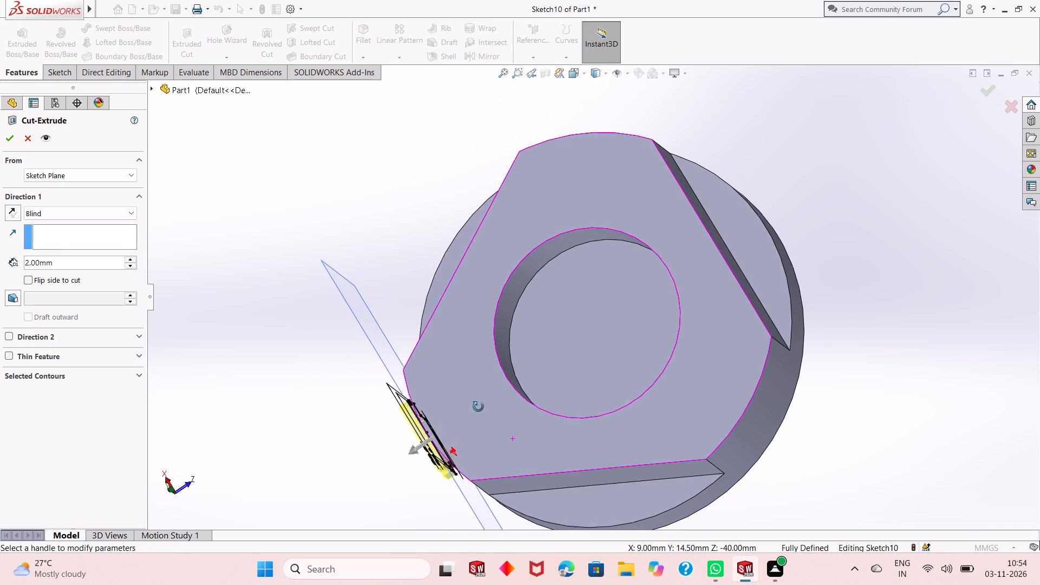
middle_drag(478, 407, 481, 418)
scroll(481, 418, up, 1)
click(9, 215)
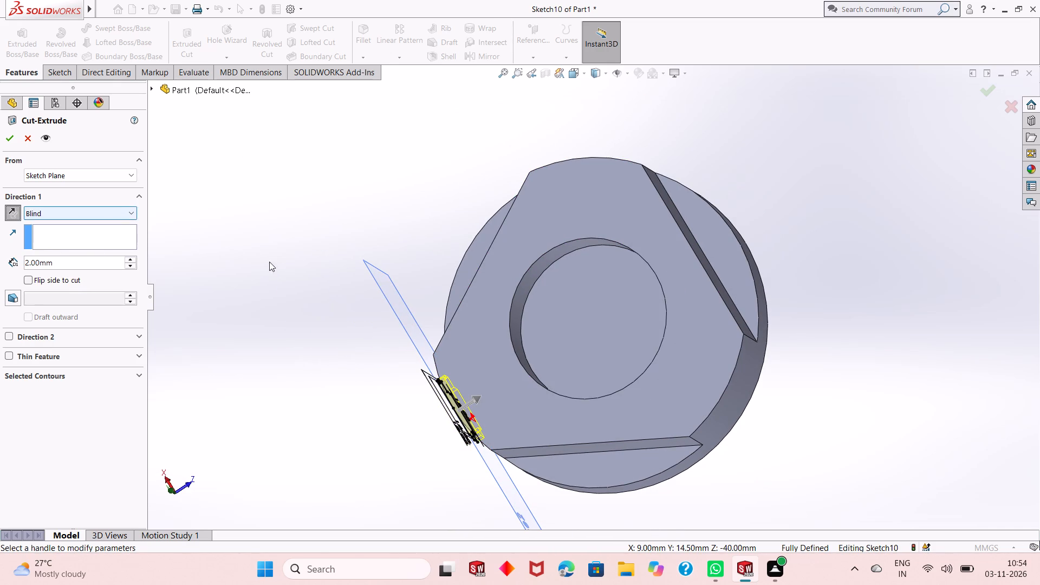
click(84, 217)
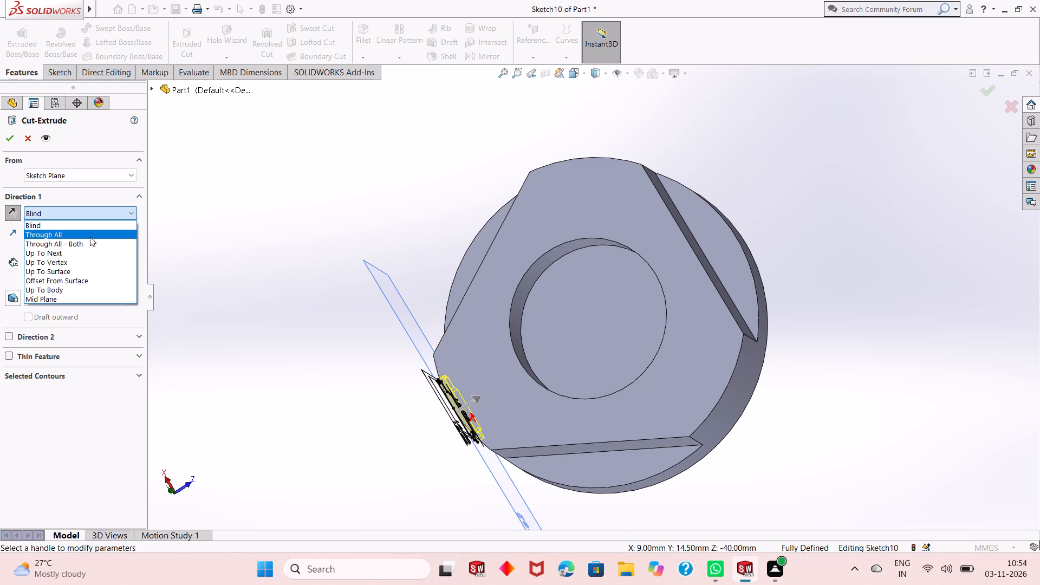
click(109, 270)
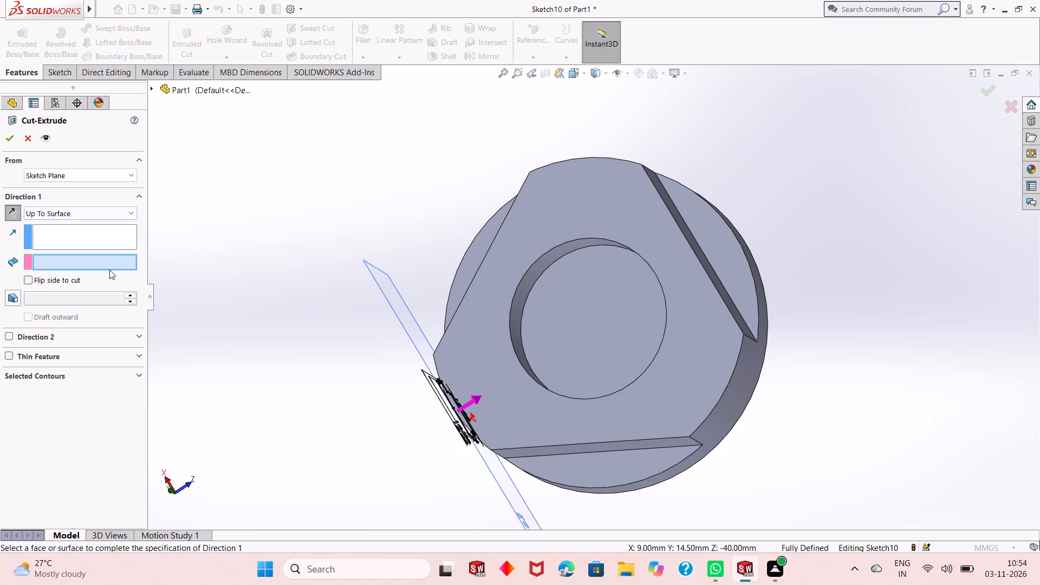
middle_drag(506, 326, 500, 345)
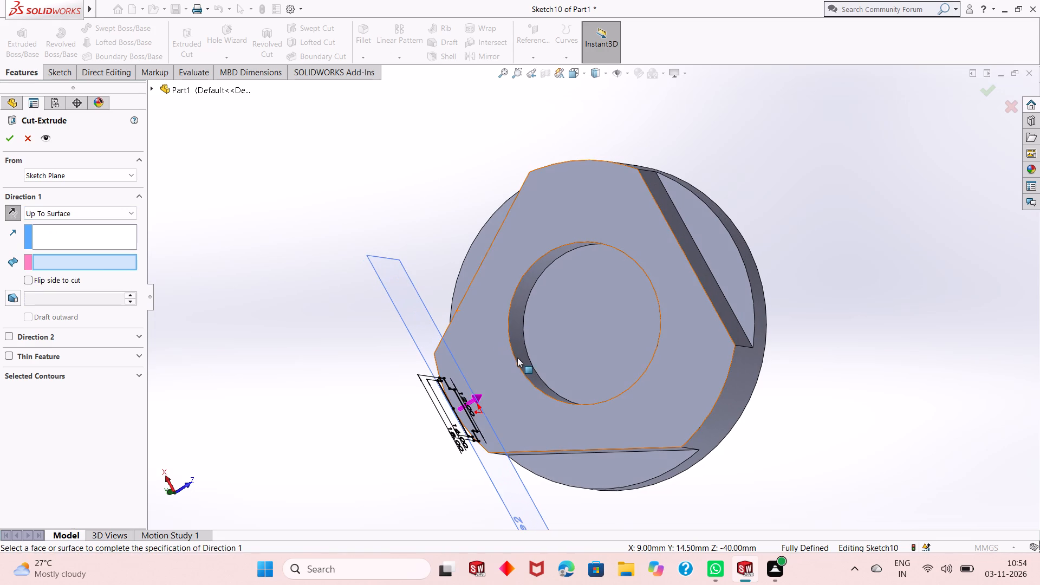
click(525, 368)
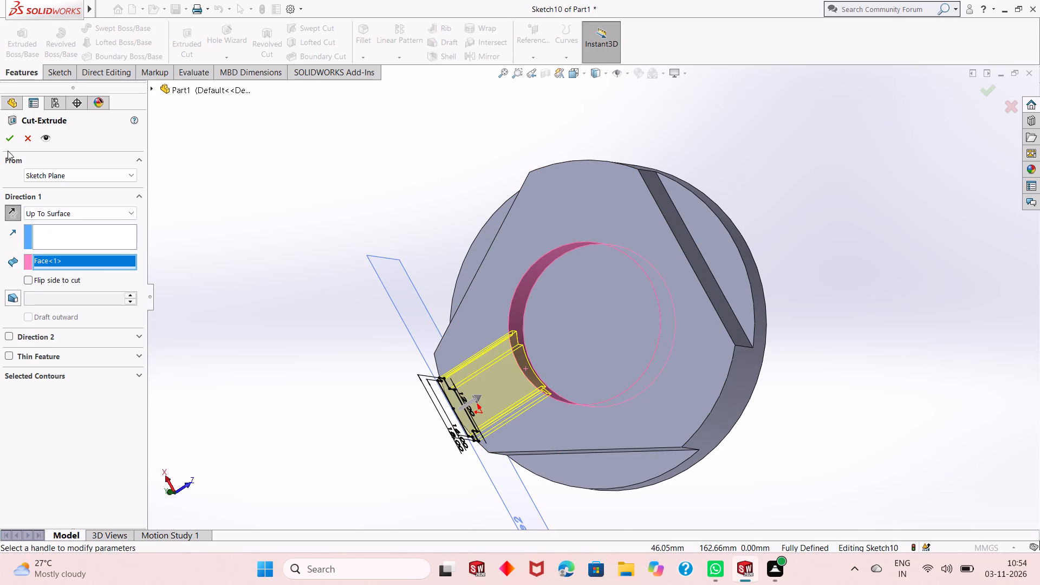
click(11, 143)
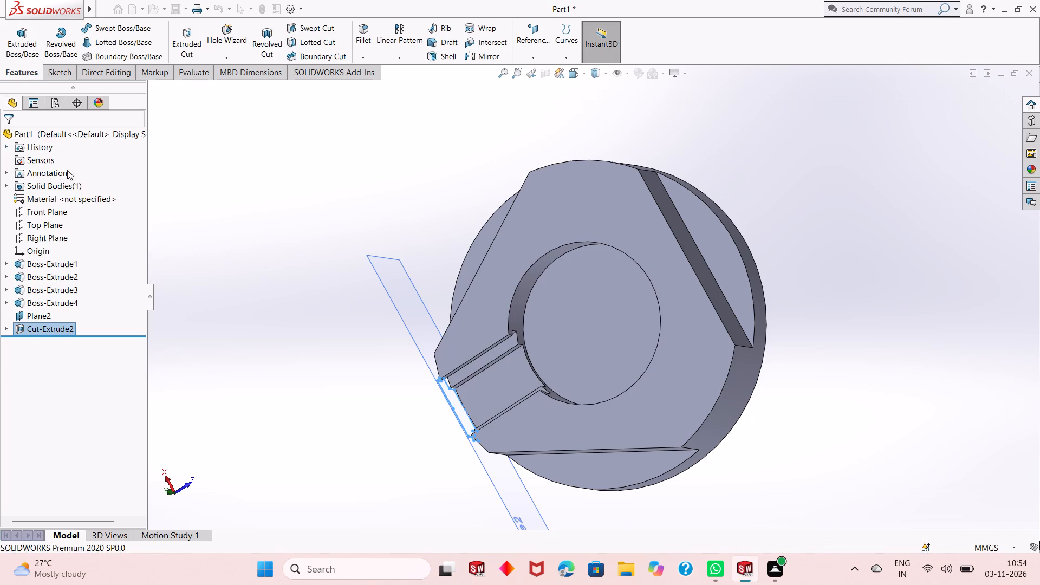
key(Escape)
Hide the offset reference plane that held the slot profile.
middle_drag(350, 412, 394, 276)
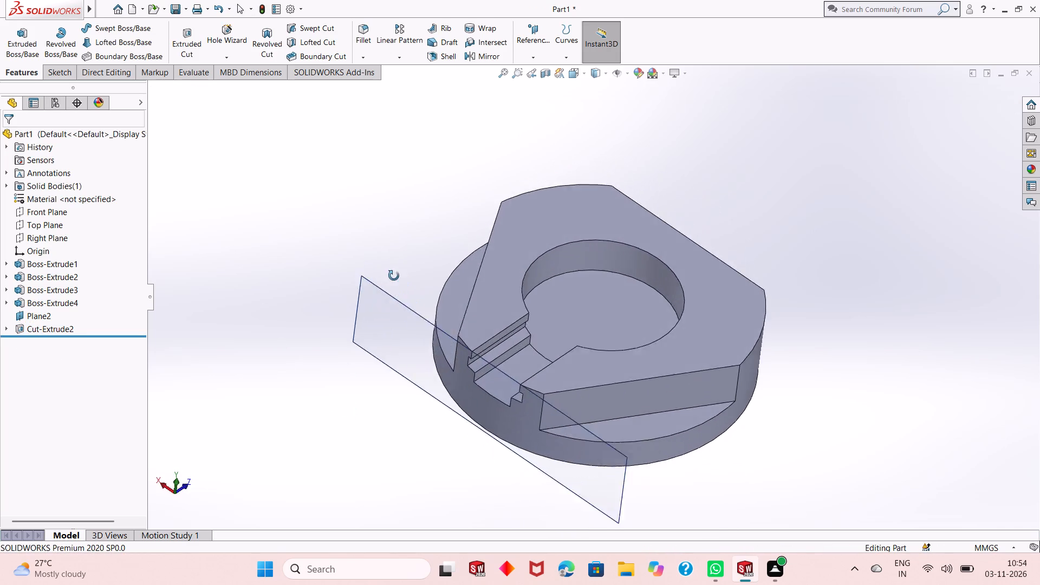
middle_drag(394, 276, 407, 210)
right_click(399, 273)
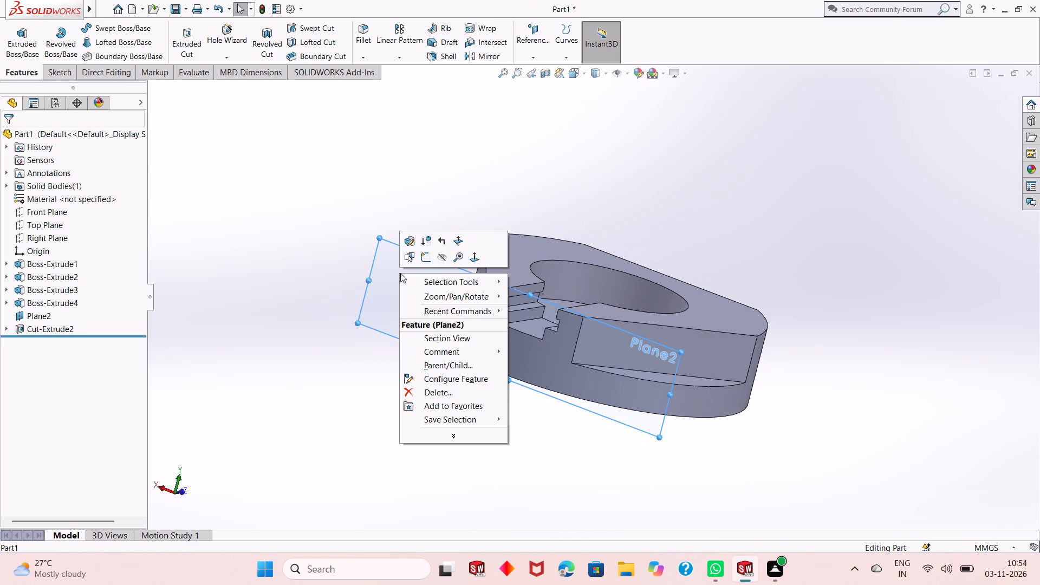
click(441, 256)
Inspect the stepped slot cut from the front and from above.
middle_drag(457, 341, 496, 320)
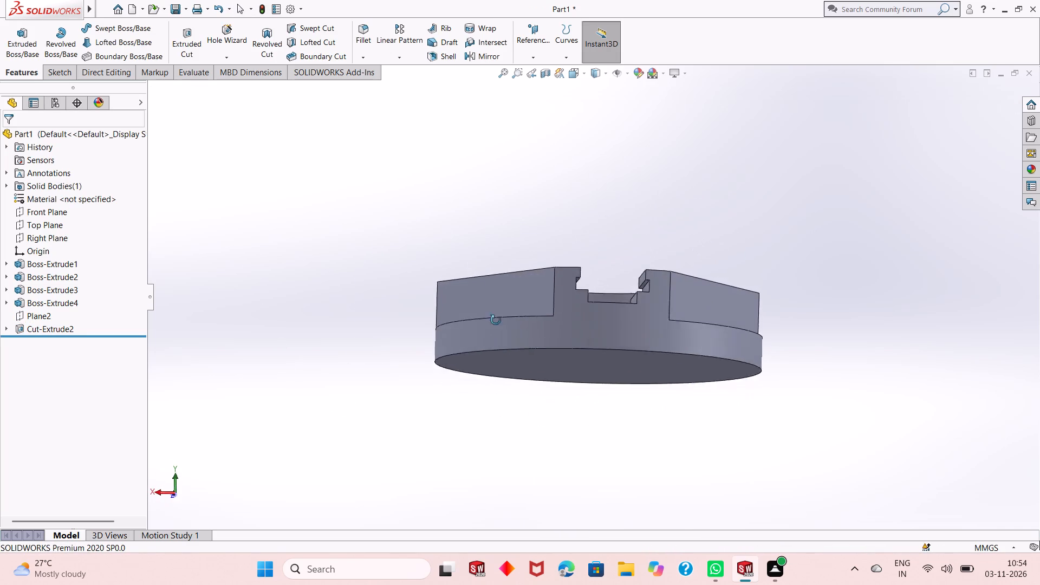
middle_drag(496, 320, 475, 337)
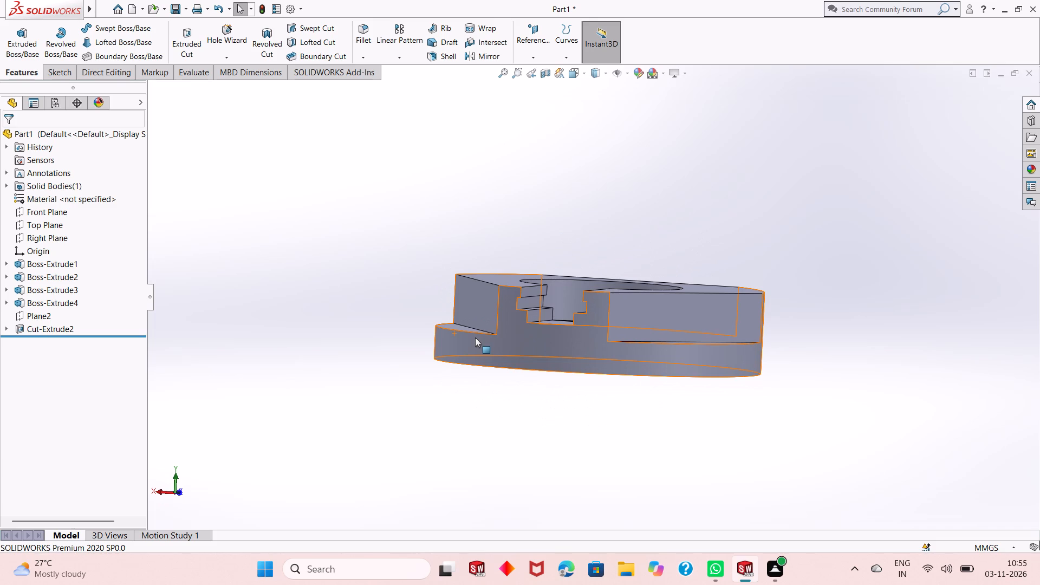
middle_drag(538, 391, 543, 386)
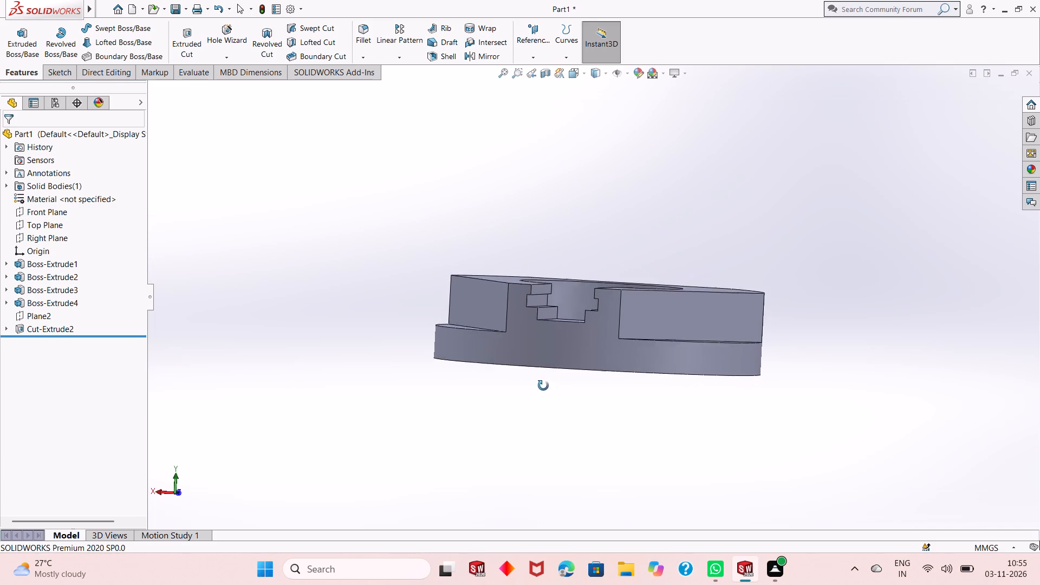
middle_drag(543, 386, 544, 383)
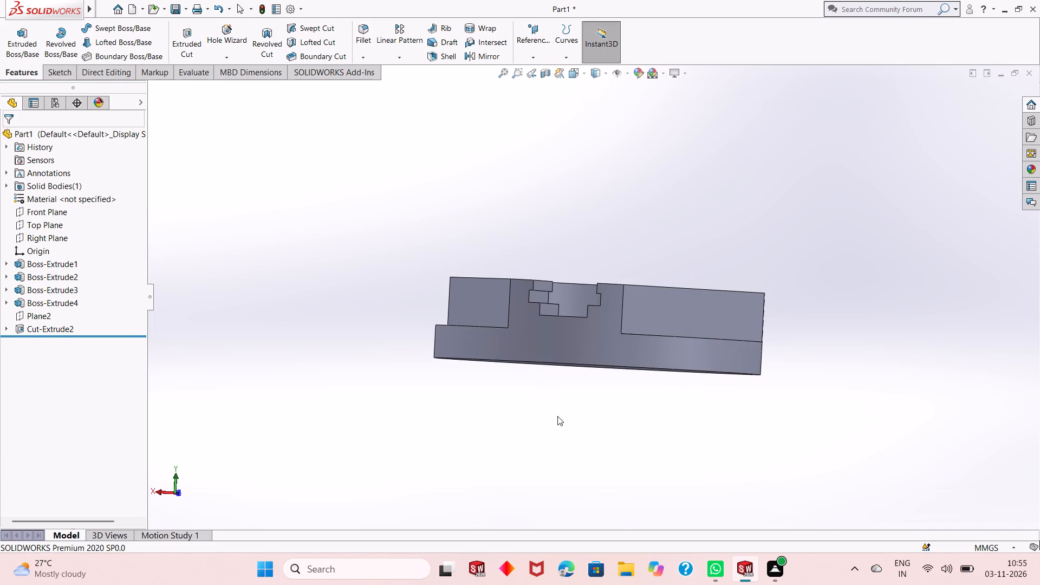
middle_drag(567, 371, 583, 374)
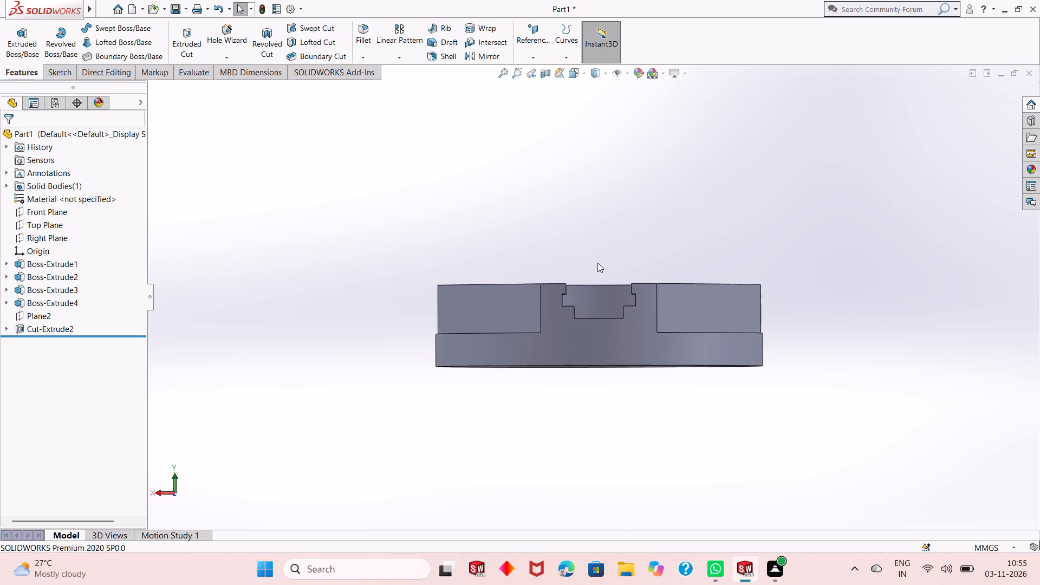
scroll(597, 263, down, 4)
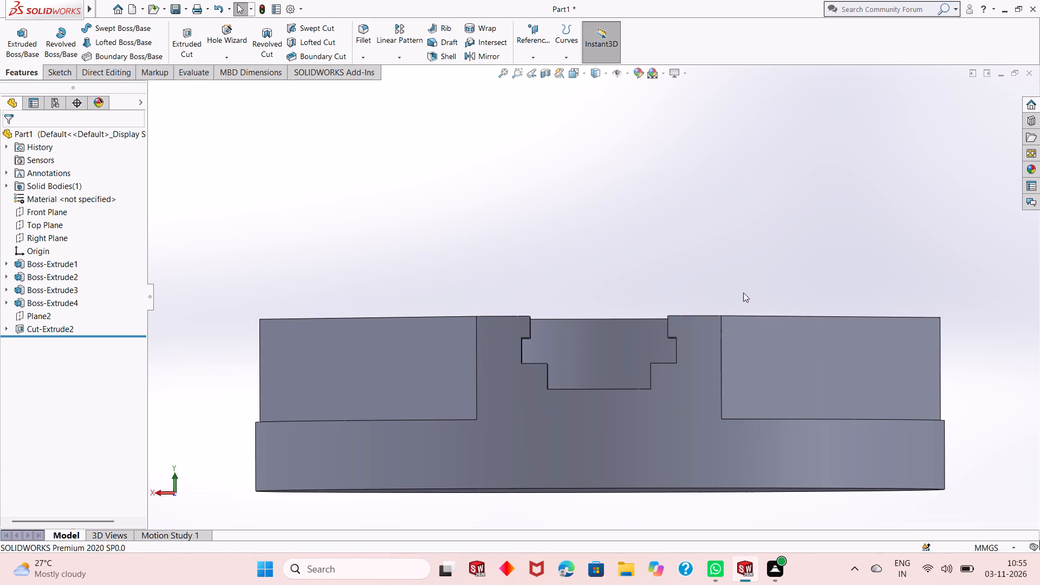
scroll(706, 313, up, 2)
middle_drag(745, 273, 741, 294)
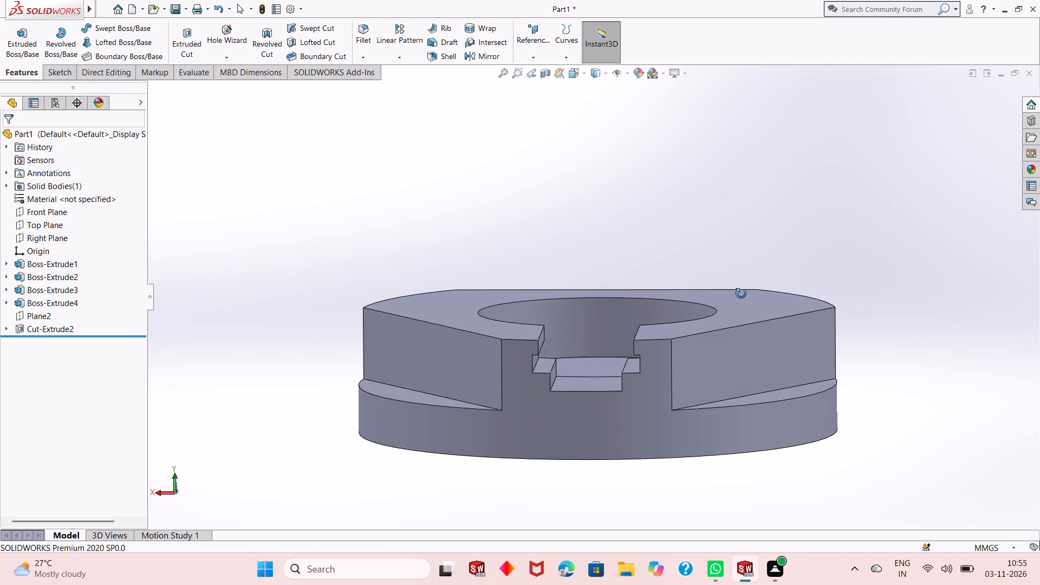
middle_drag(741, 294, 721, 345)
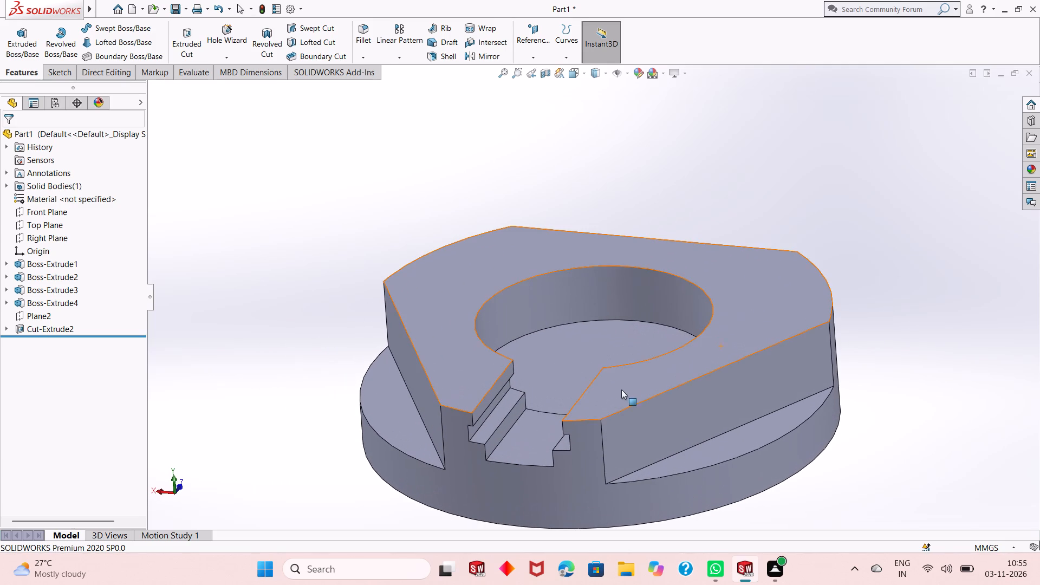
key(Escape)
key(Escape)
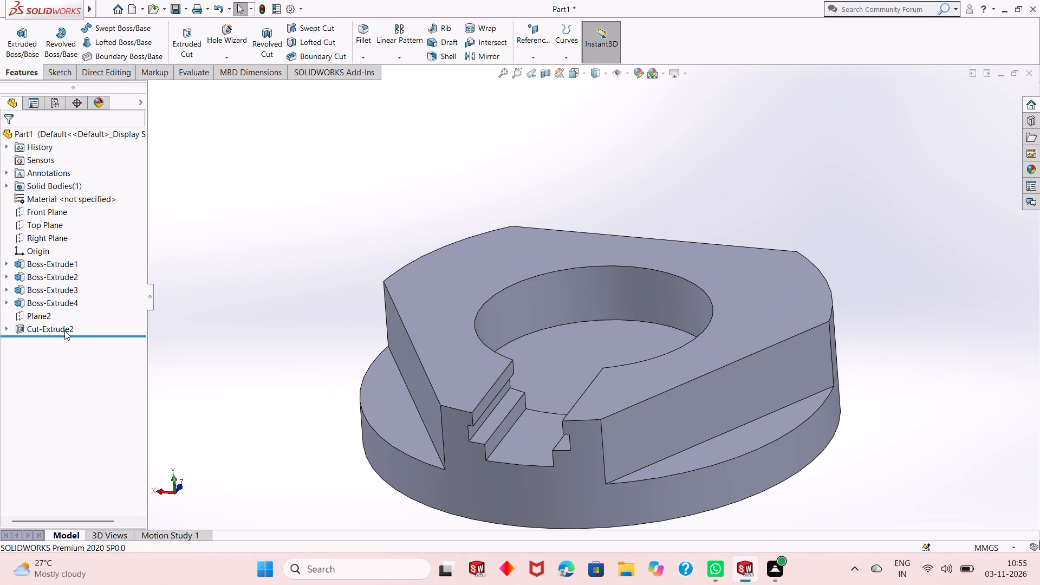
Circular-pattern the slot cut around the central bore's cylindrical face with 3 equally spaced instances over 360 degrees.
click(64, 331)
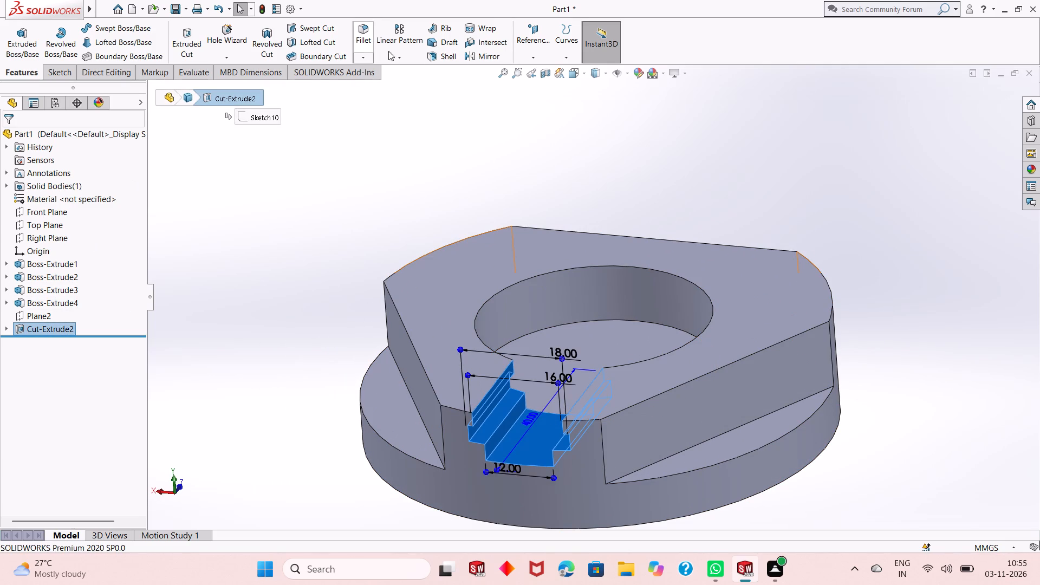
click(408, 57)
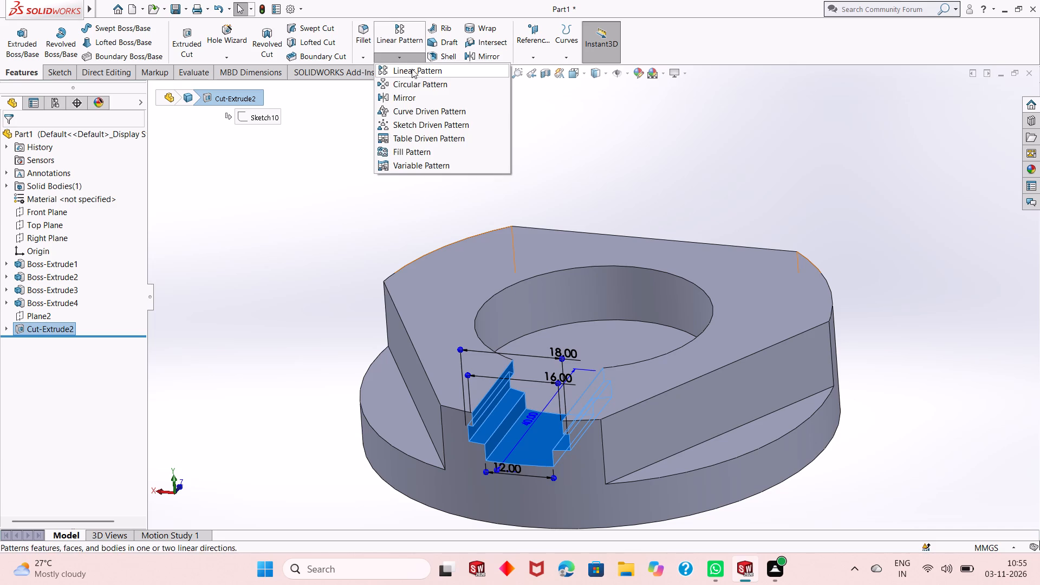
click(417, 83)
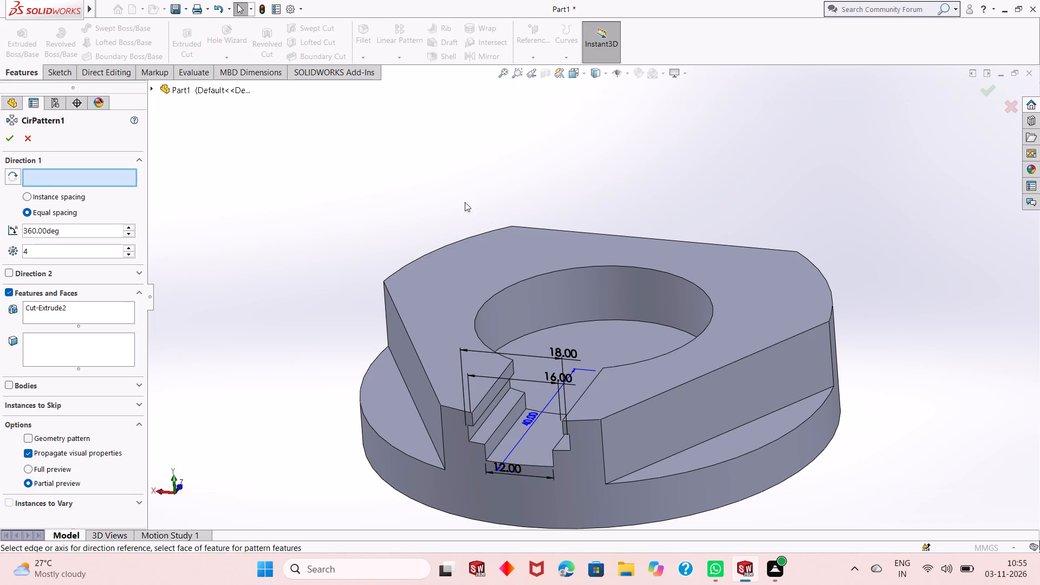
click(466, 287)
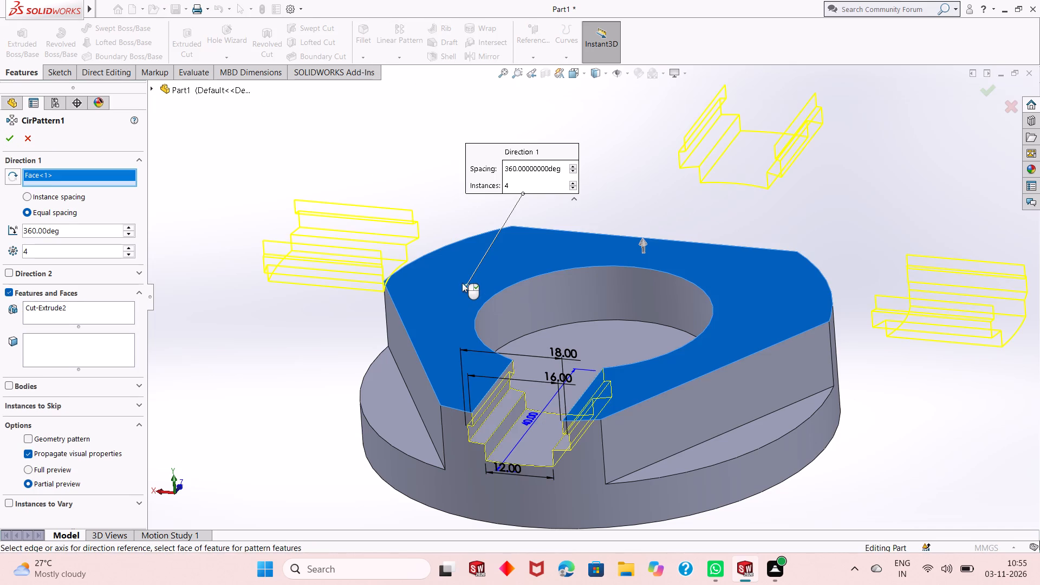
middle_drag(253, 348, 271, 373)
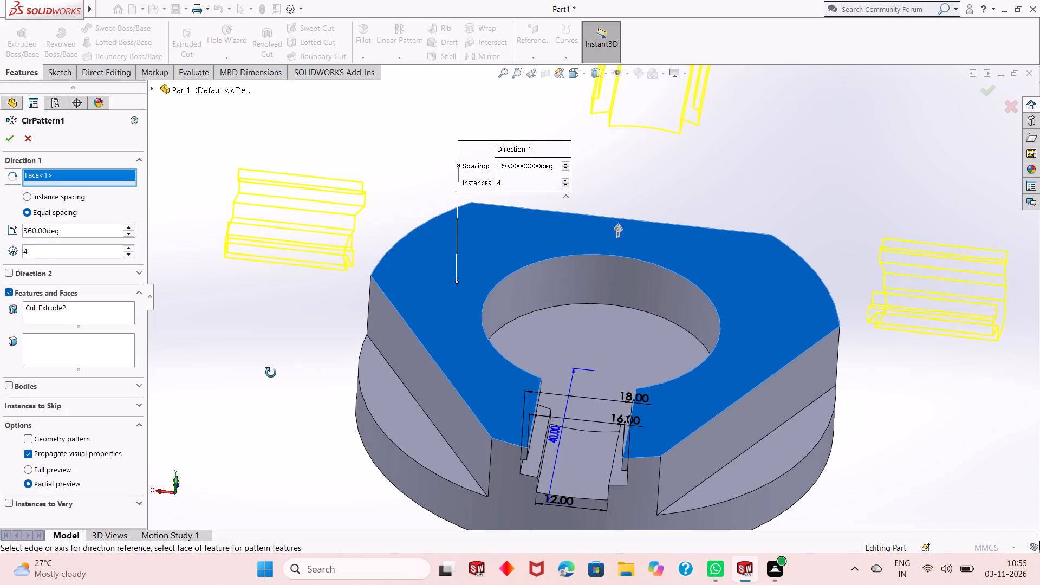
middle_drag(271, 373, 272, 313)
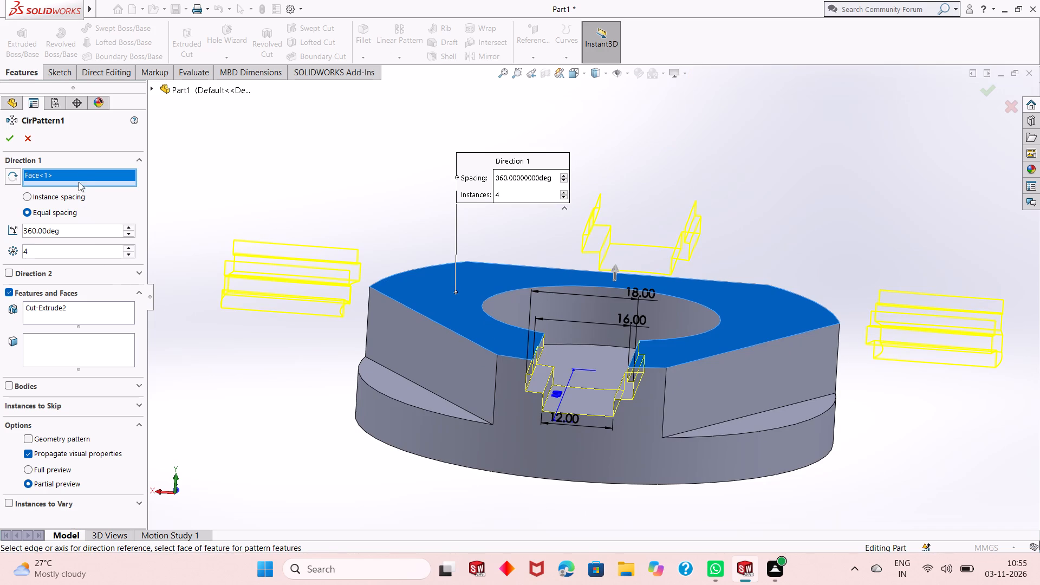
right_click(84, 173)
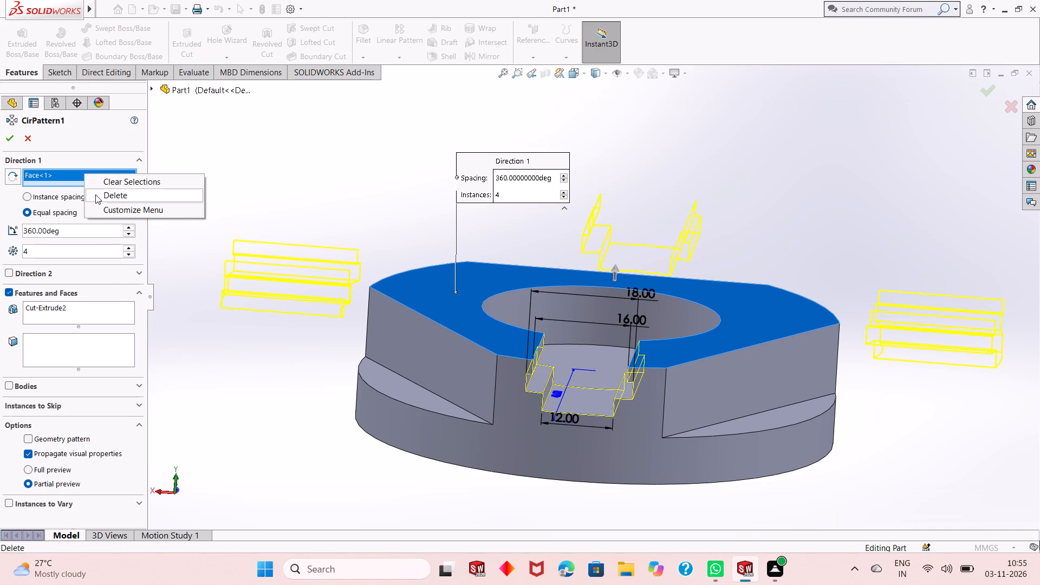
click(95, 194)
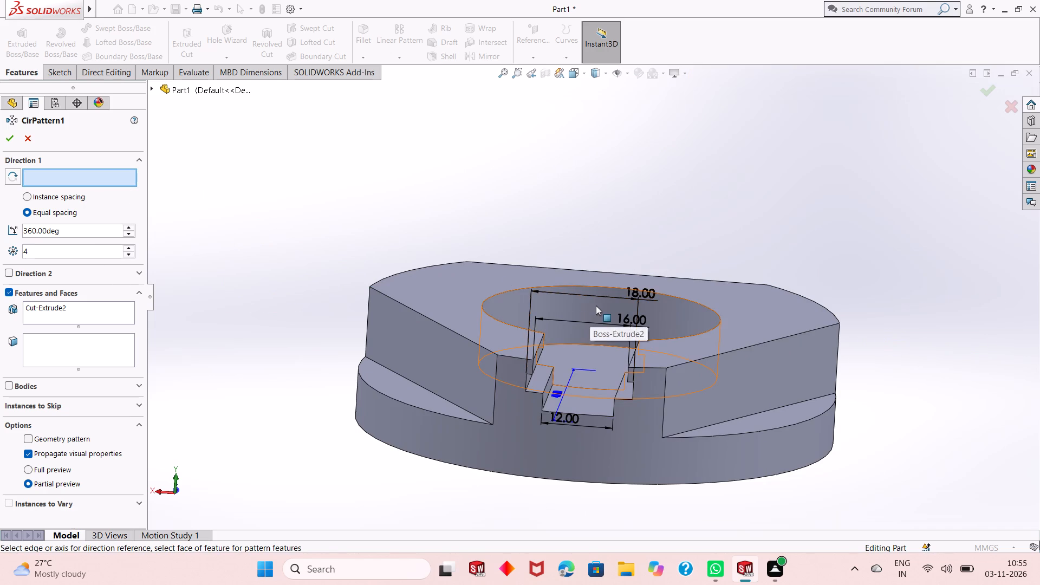
click(596, 305)
middle_drag(526, 210, 519, 352)
double_click(32, 257)
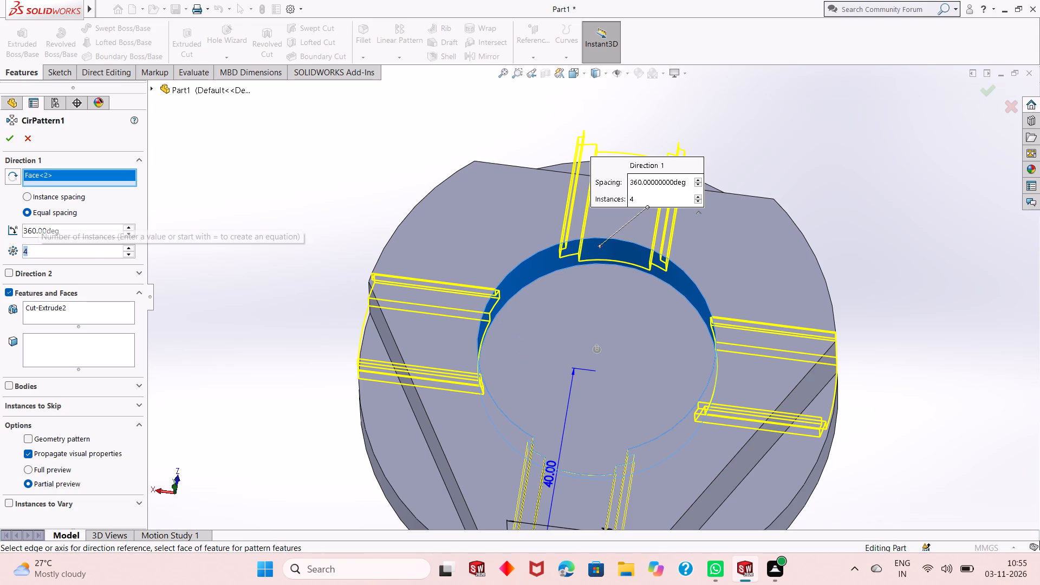
key(3)
key(Return)
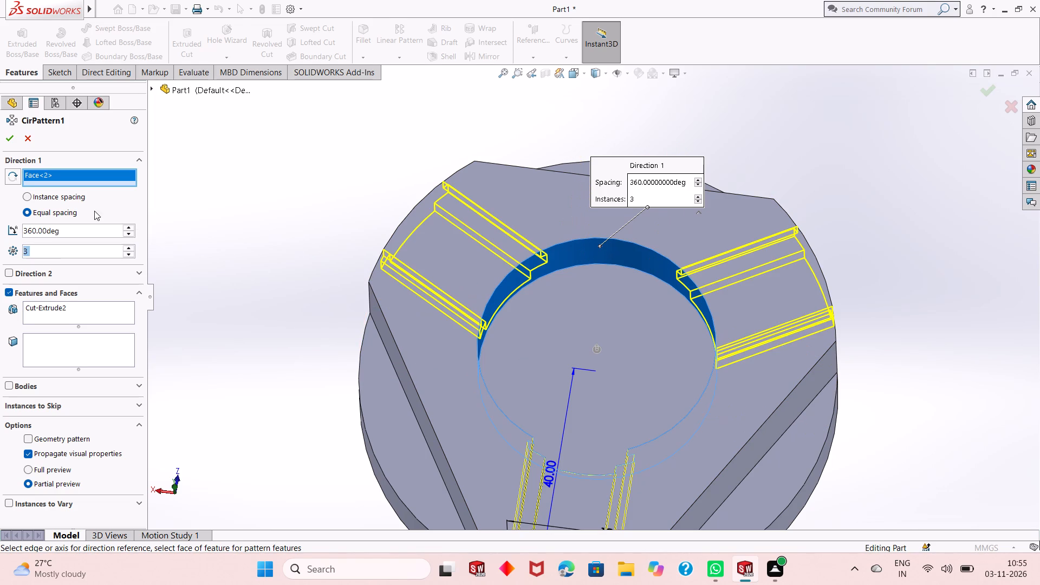
middle_drag(186, 209, 236, 276)
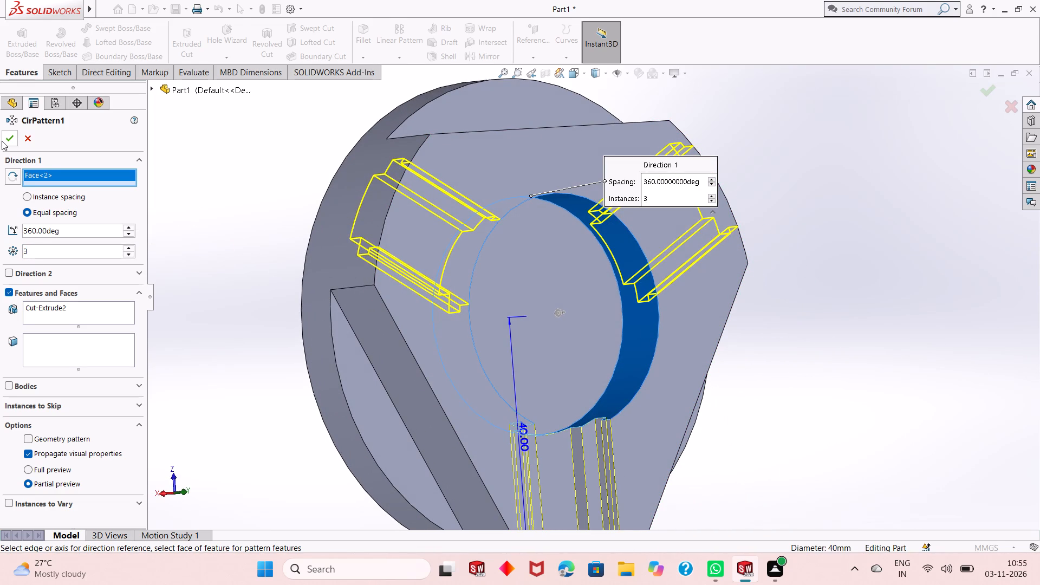
click(5, 141)
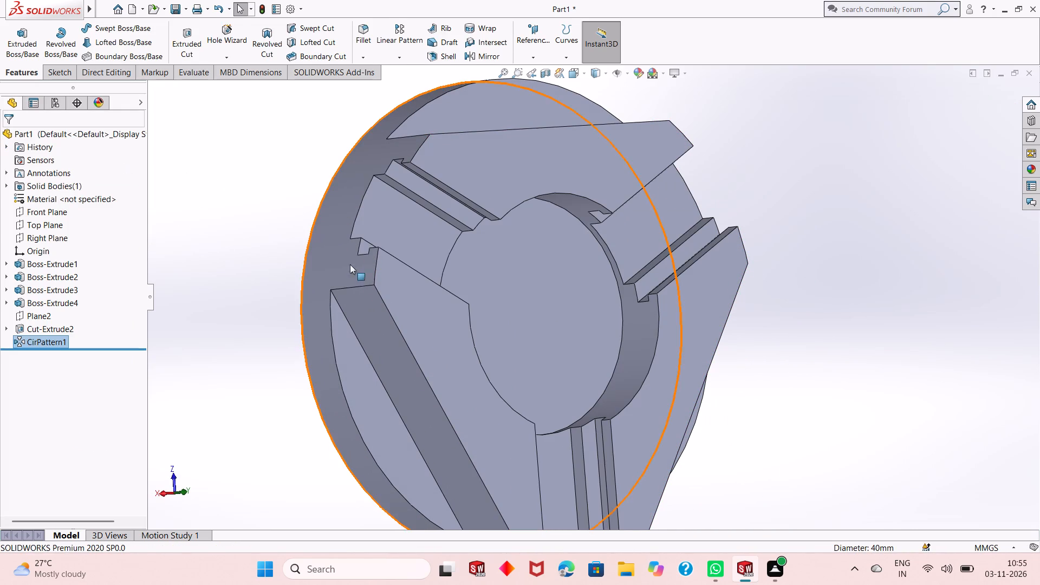
Inspect the three patterned stepped slots and the central bore from above and from the sides.
scroll(446, 323, up, 2)
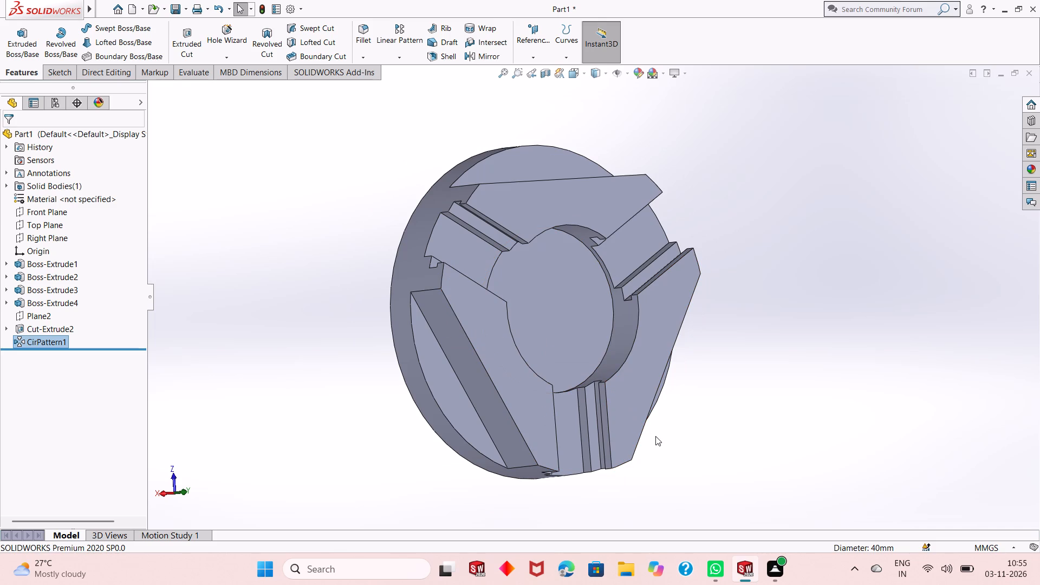
middle_drag(655, 437, 619, 320)
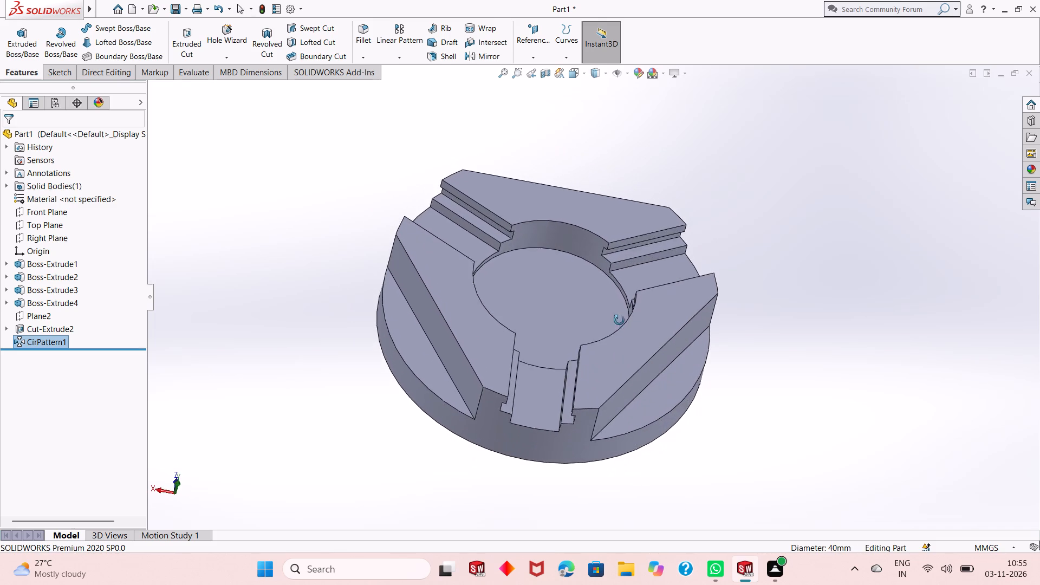
middle_drag(619, 320, 724, 287)
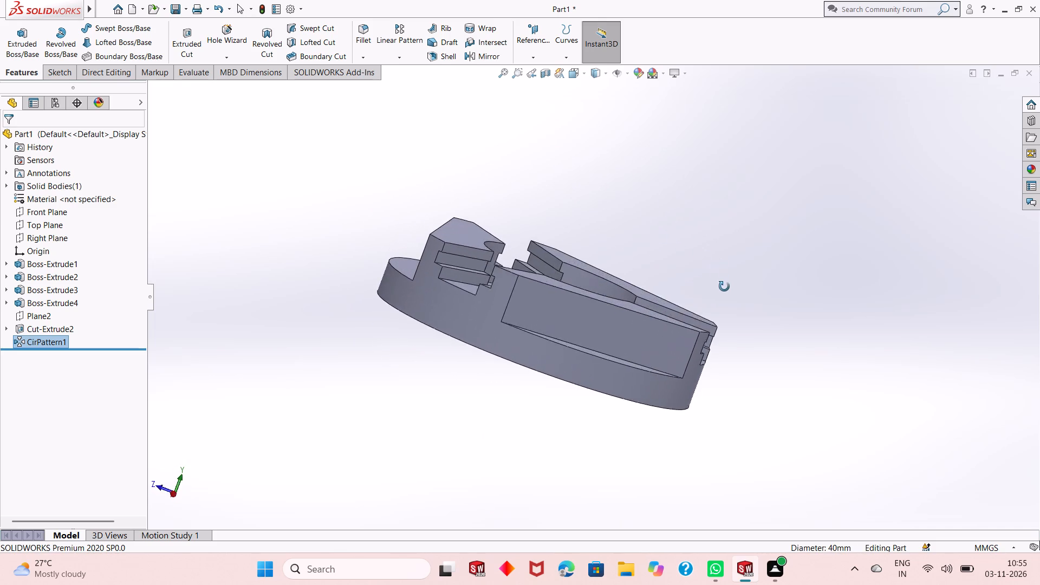
middle_drag(724, 287, 618, 365)
middle_drag(581, 421, 633, 323)
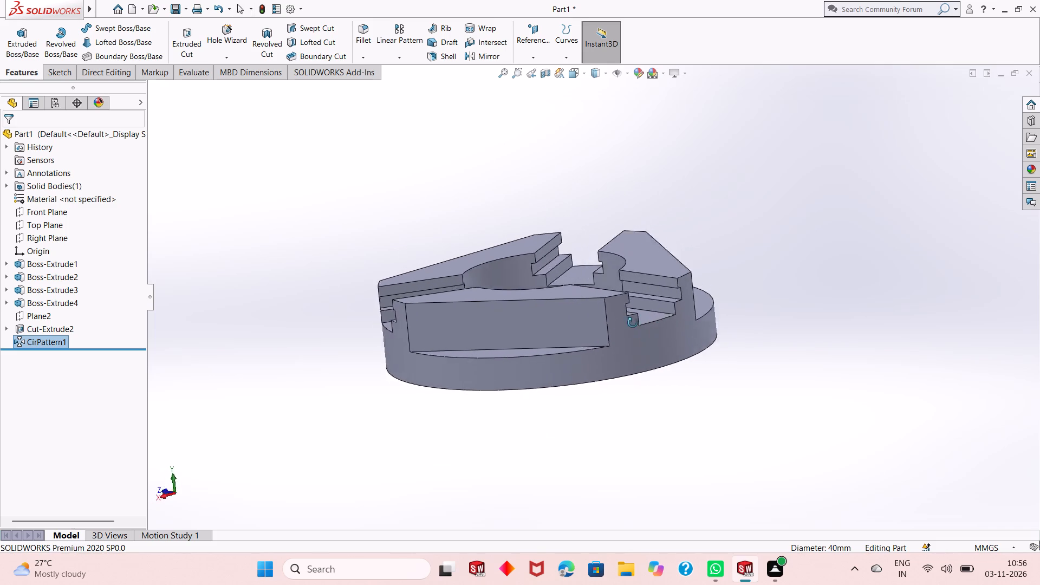
middle_drag(633, 323, 666, 364)
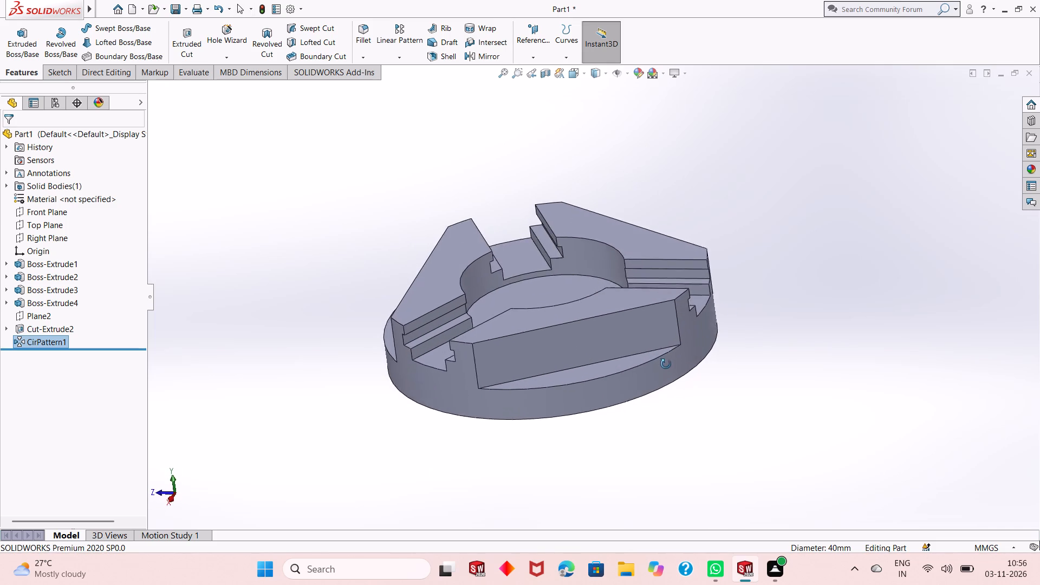
middle_drag(666, 364, 650, 409)
scroll(543, 271, down, 2)
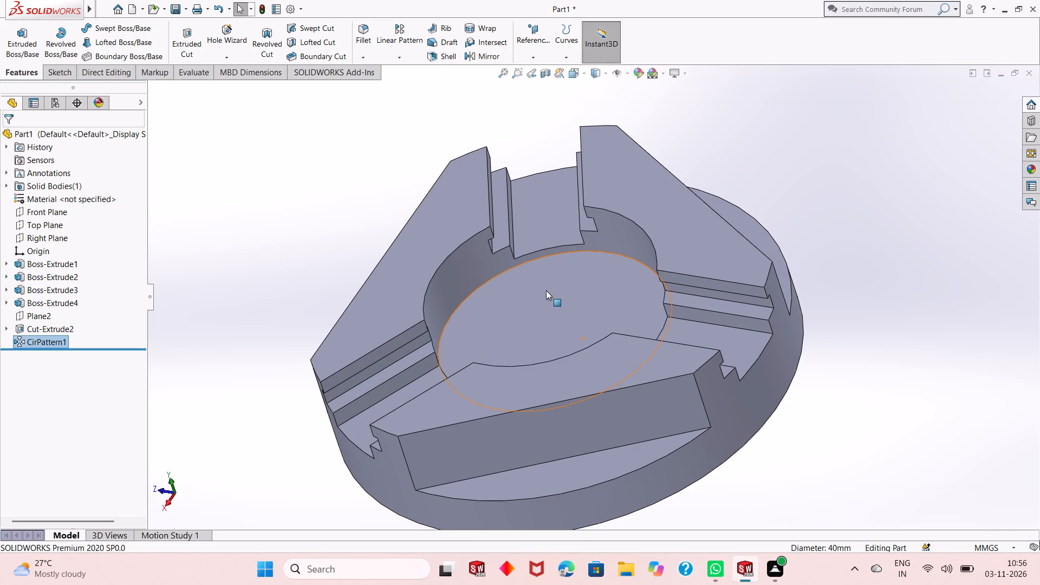
middle_drag(821, 281, 821, 233)
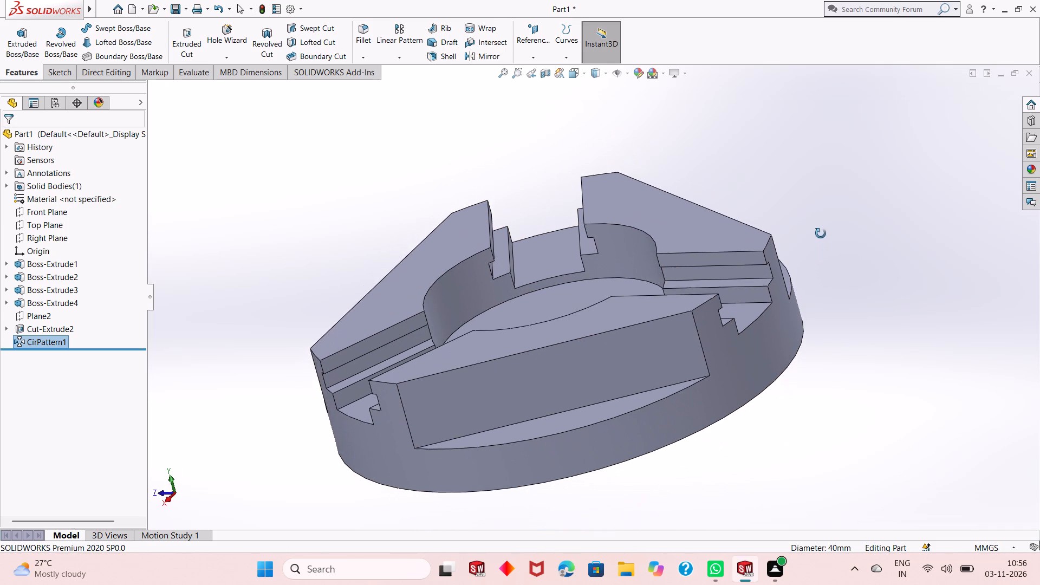
middle_drag(821, 233, 840, 240)
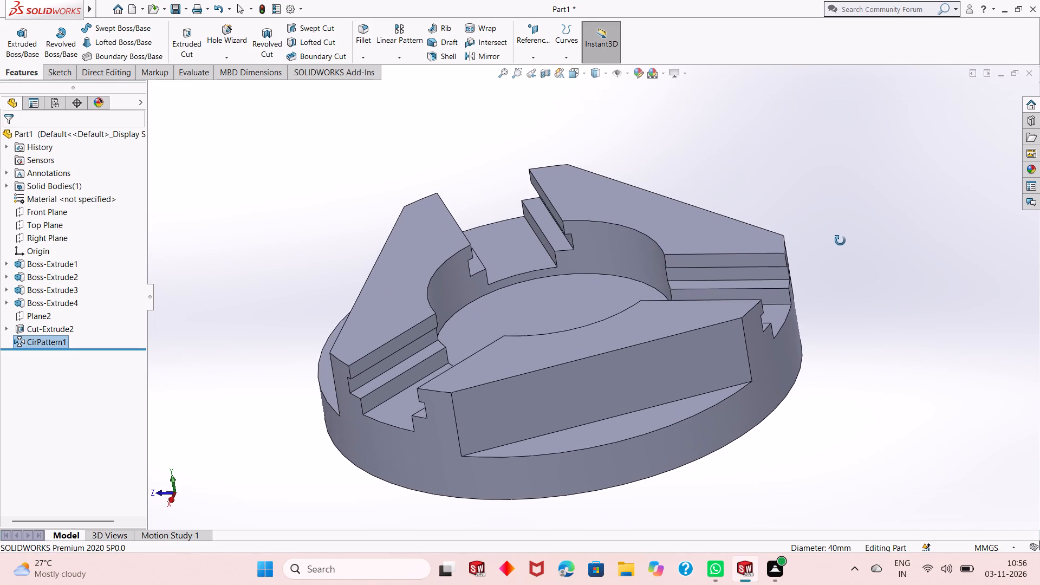
middle_drag(840, 240, 841, 245)
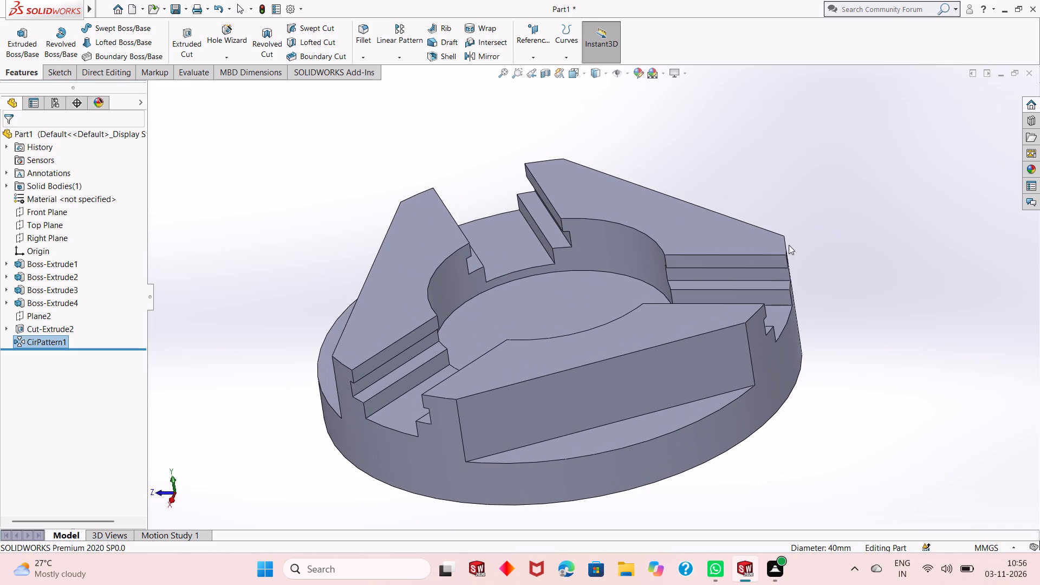
Review the extrusion features in the model history, checking the settings of the gap-filling extrusion and the circular bore-floor extrusion.
click(60, 266)
click(194, 212)
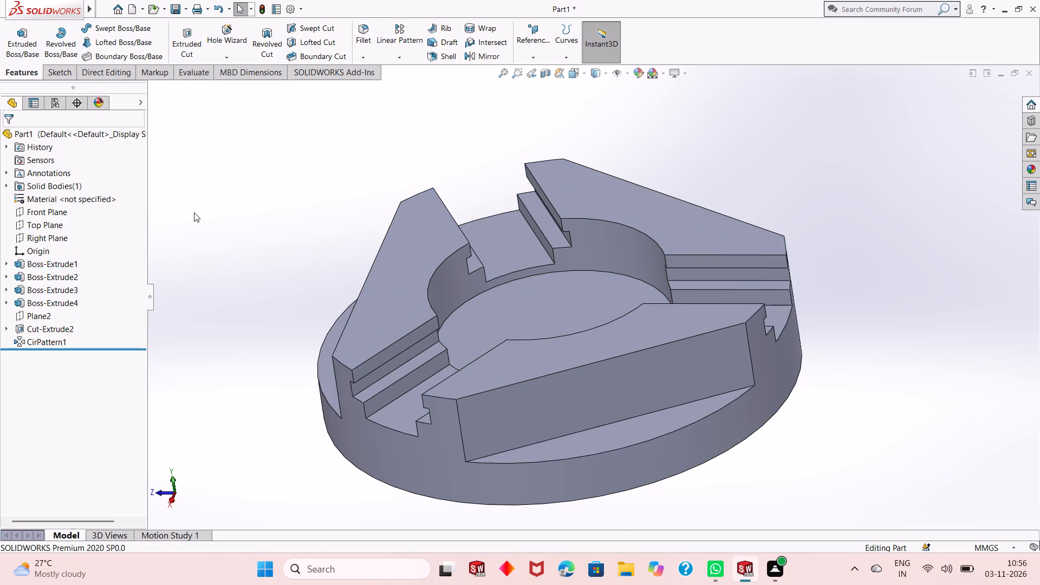
click(48, 273)
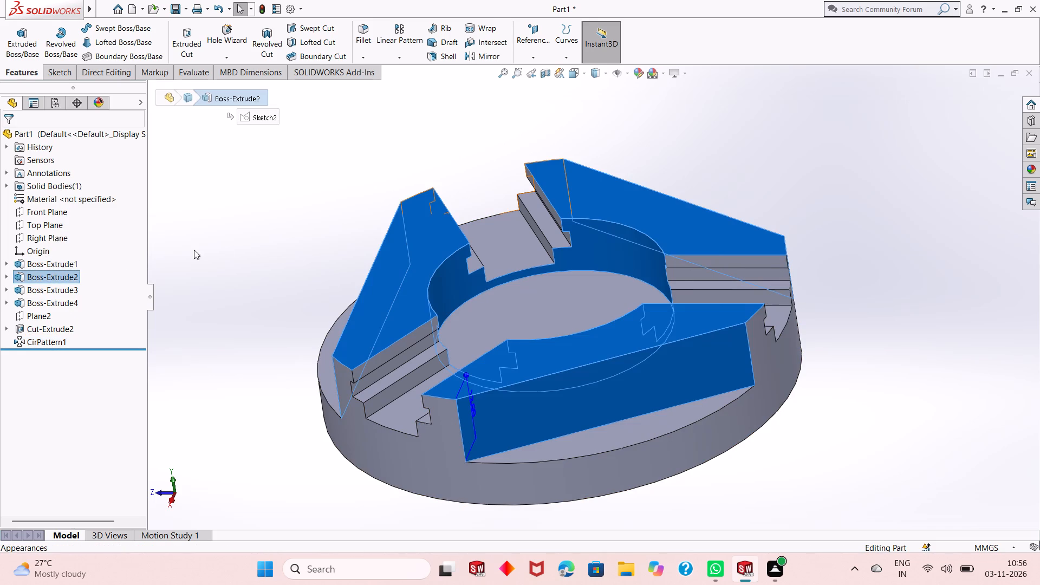
click(232, 245)
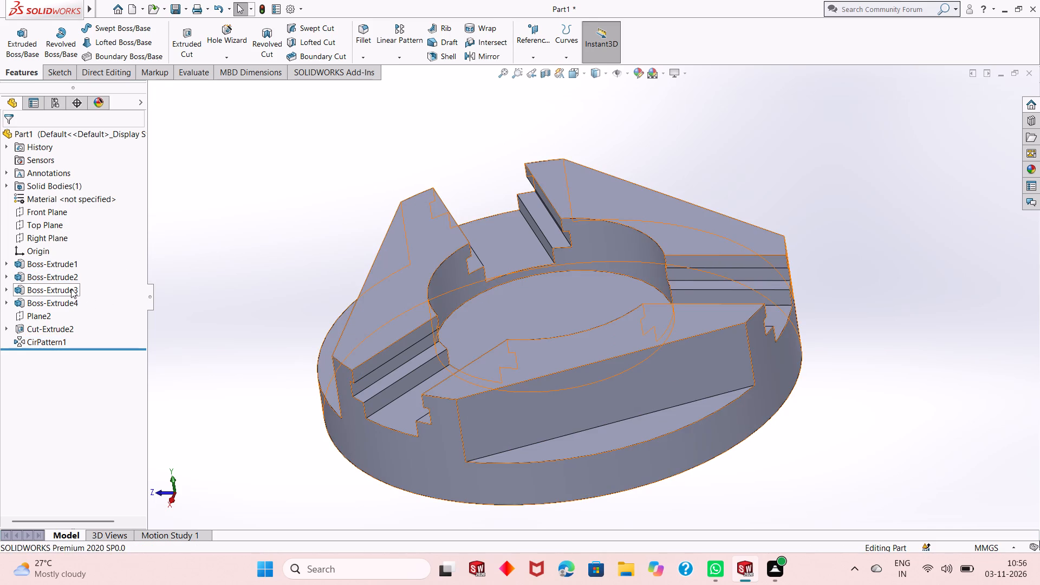
click(70, 289)
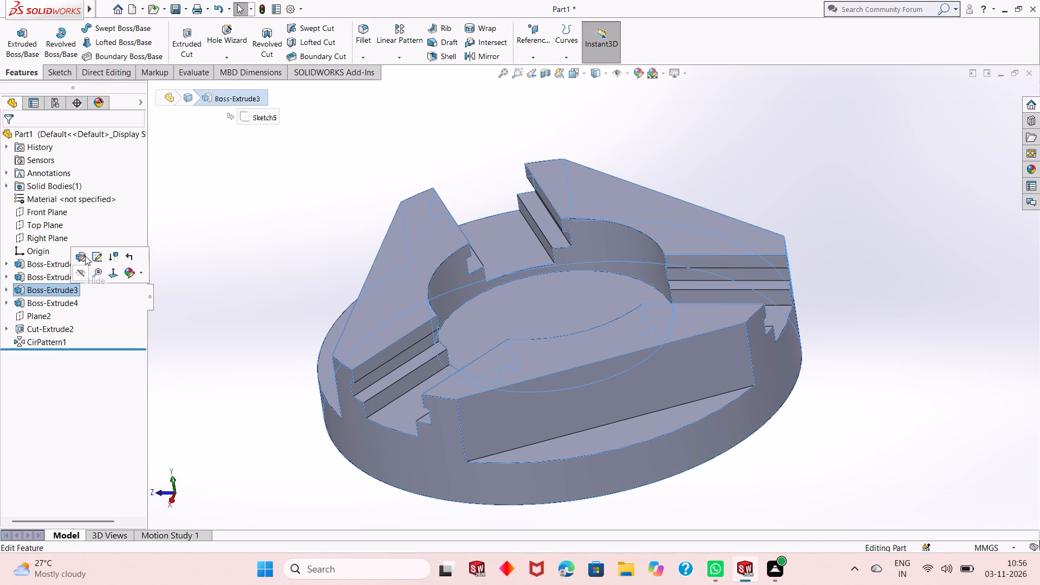
click(85, 256)
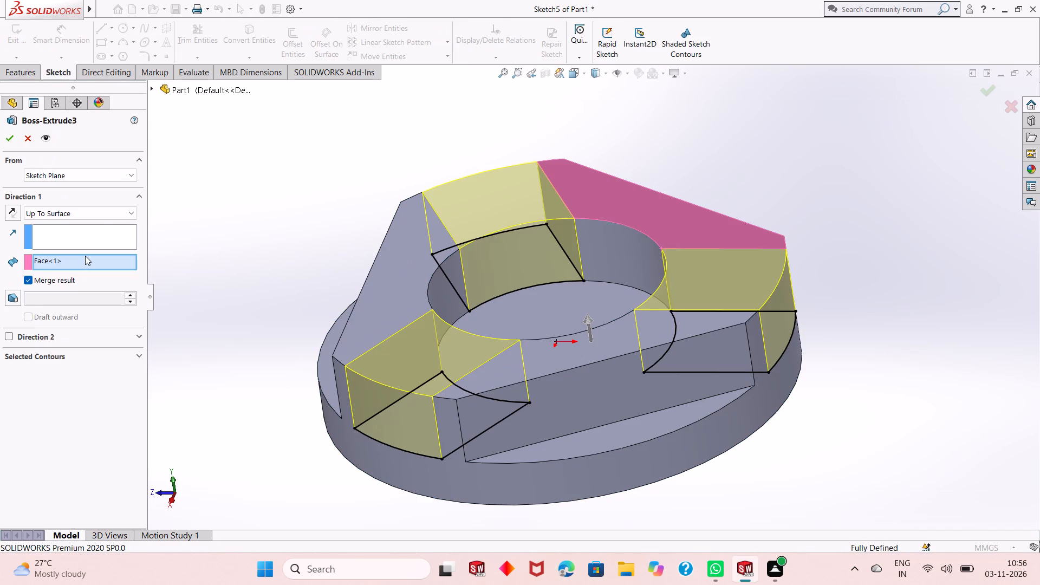
click(5, 143)
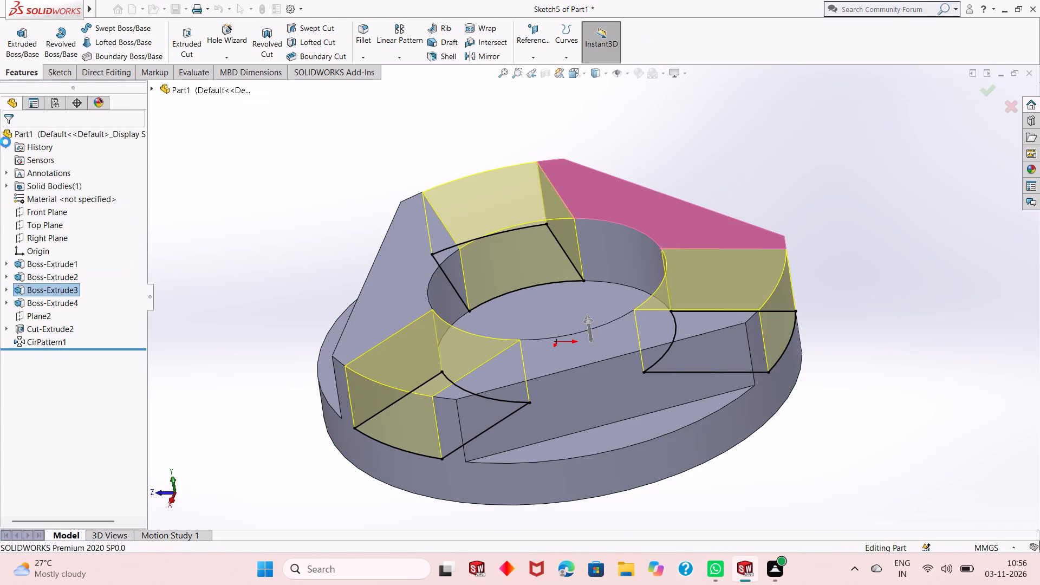
click(62, 303)
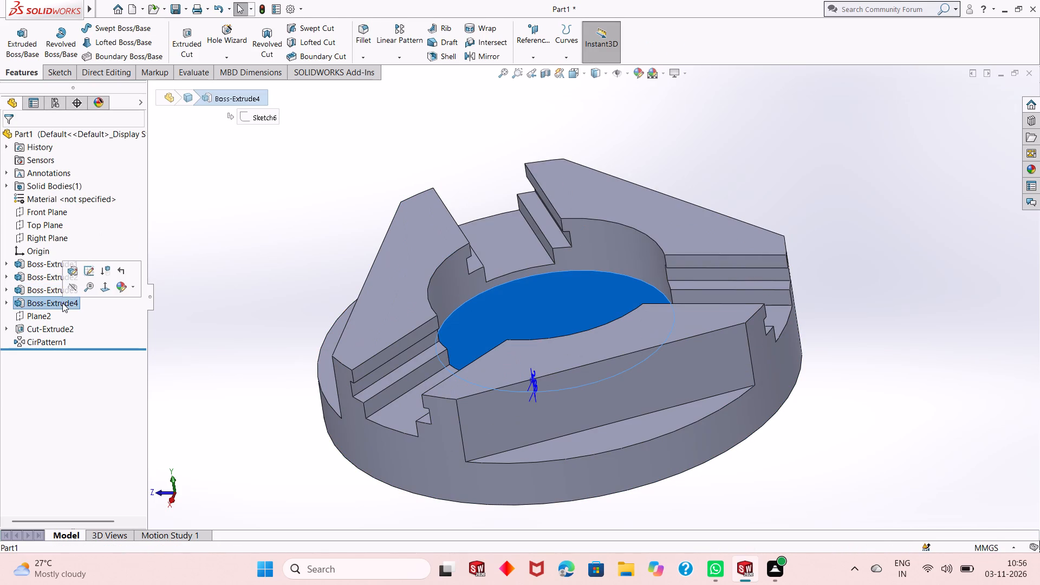
click(73, 272)
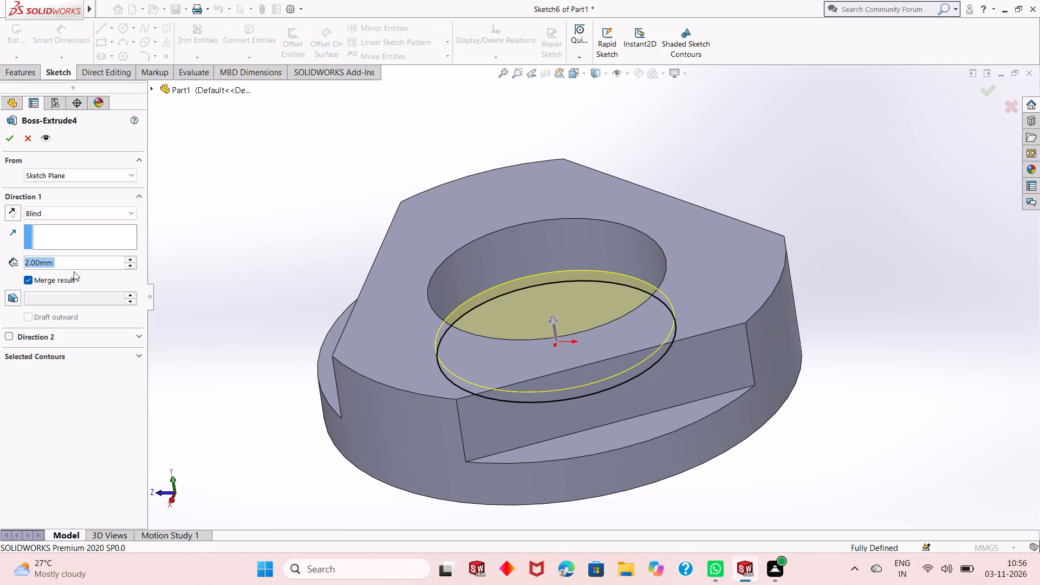
click(13, 139)
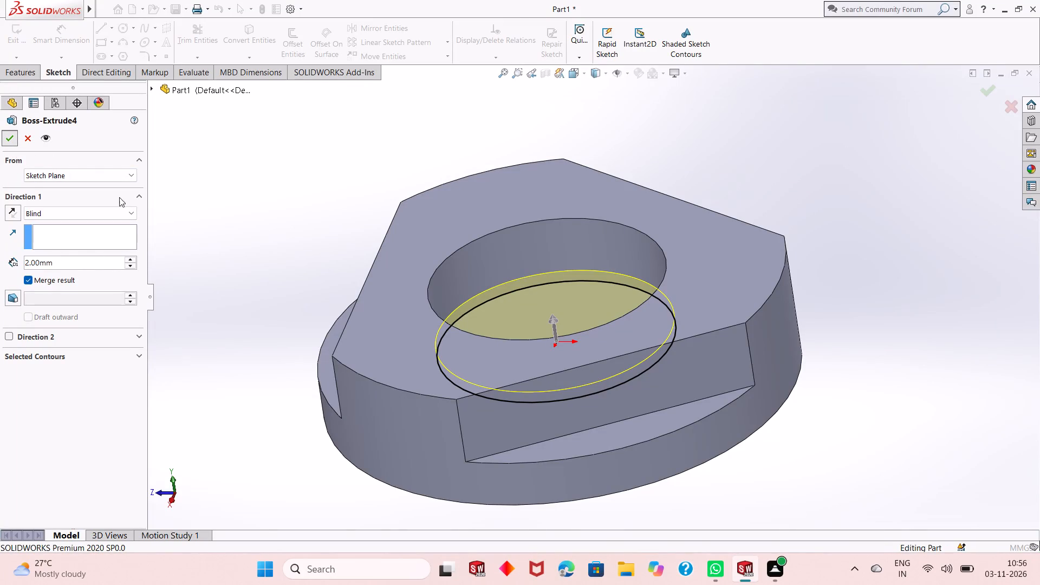
middle_click(321, 270)
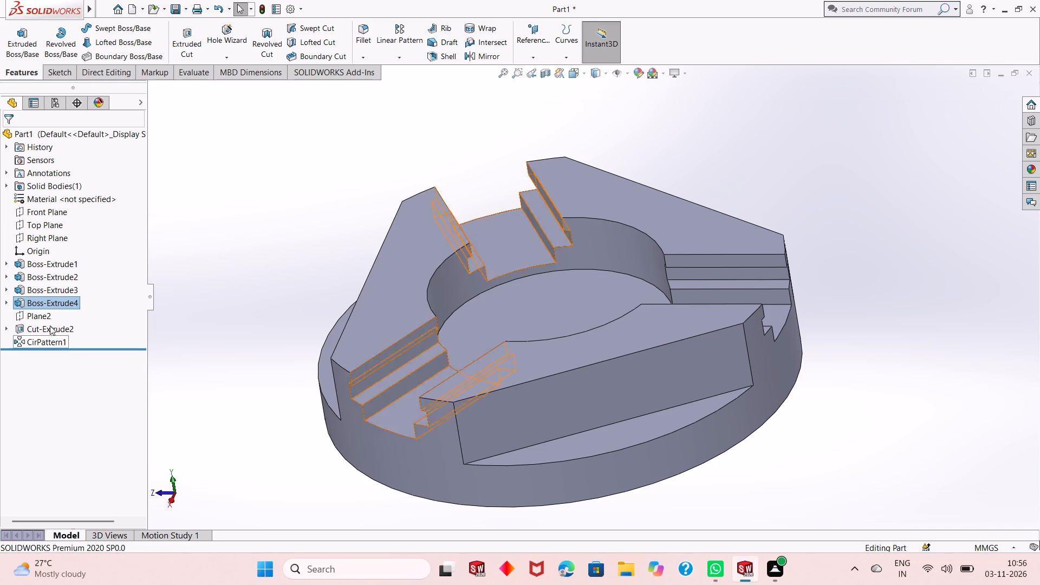
Set the blind depth of the circular extrusion on the central bore's floor to 3 mm.
click(64, 302)
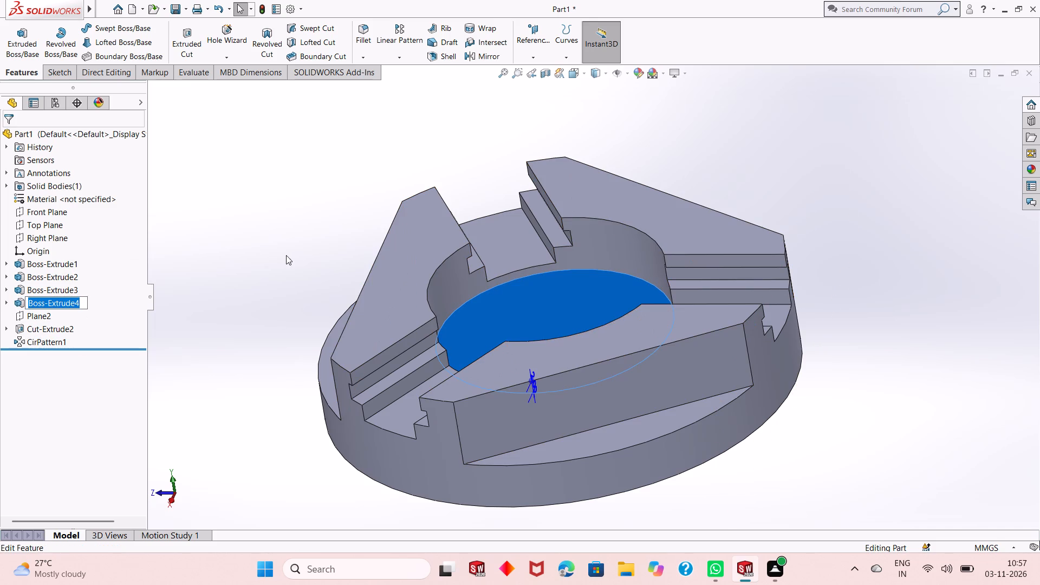
click(289, 253)
click(62, 304)
click(70, 276)
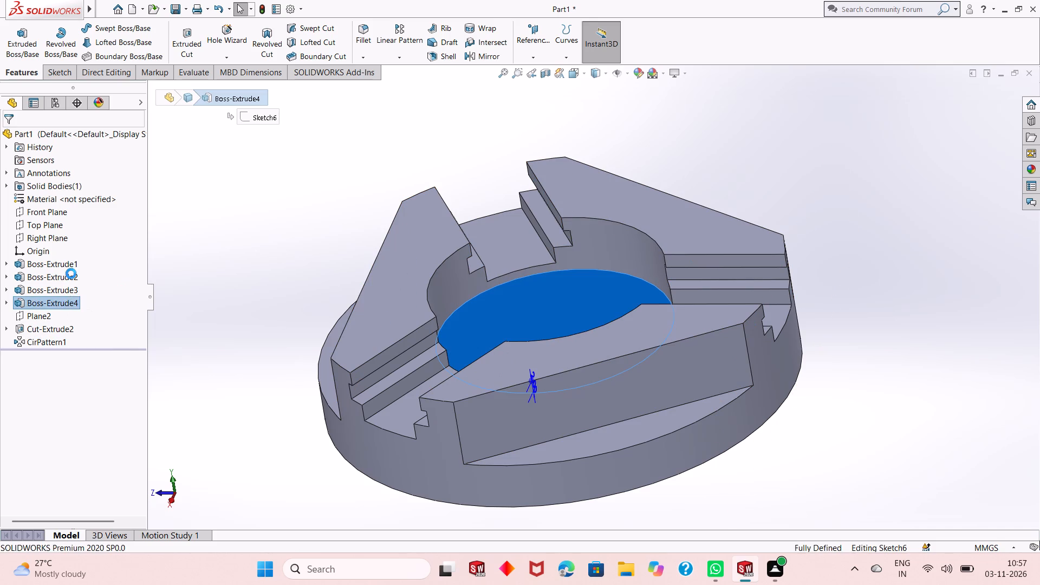
key(3)
key(Return)
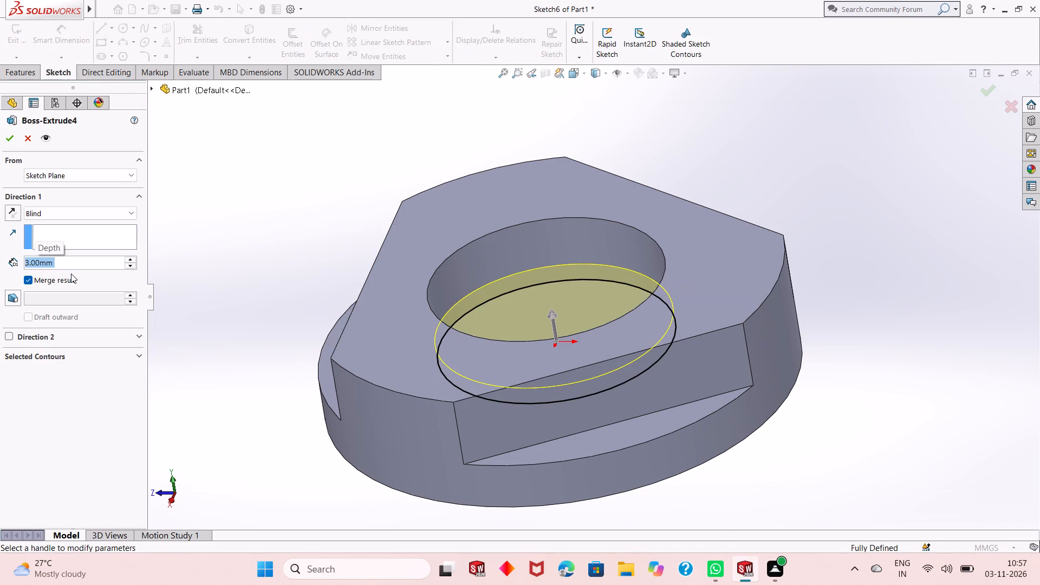
click(6, 146)
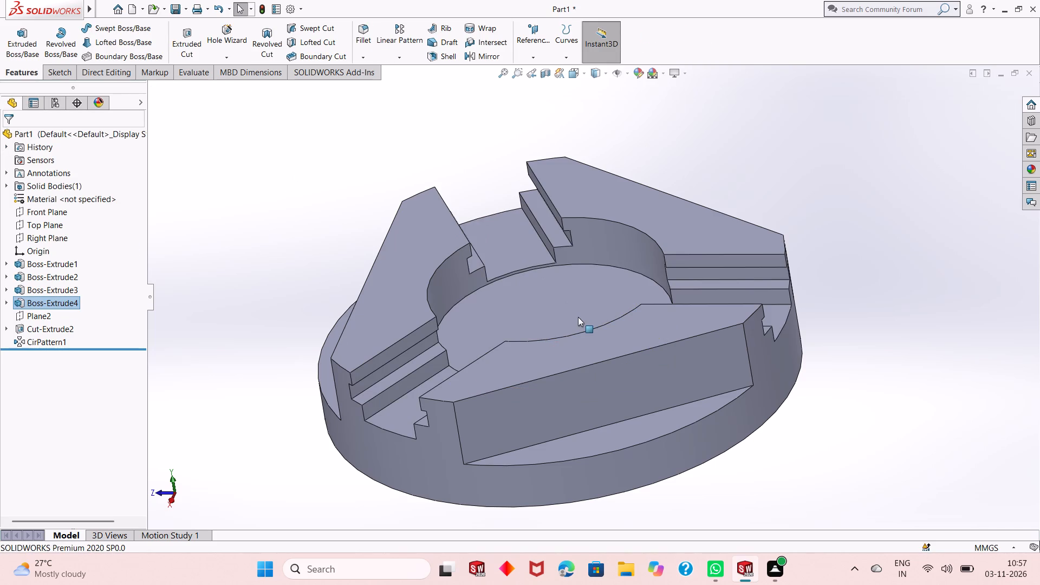
Sketch a circle of about 4.9 mm radius on a block's top face, centred on the midpoint of its straight outer edge.
middle_drag(616, 333, 637, 263)
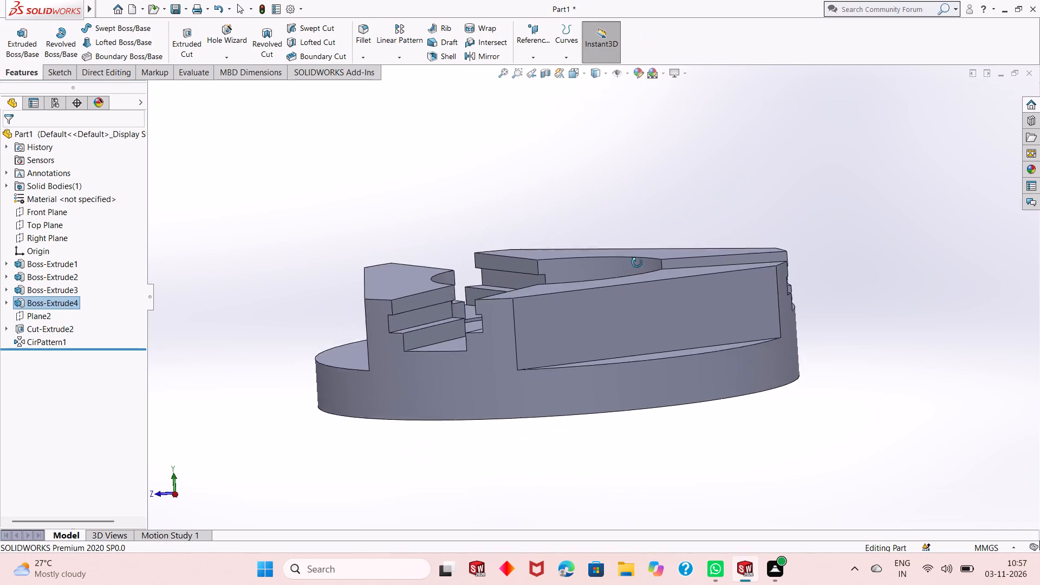
middle_drag(637, 263, 612, 360)
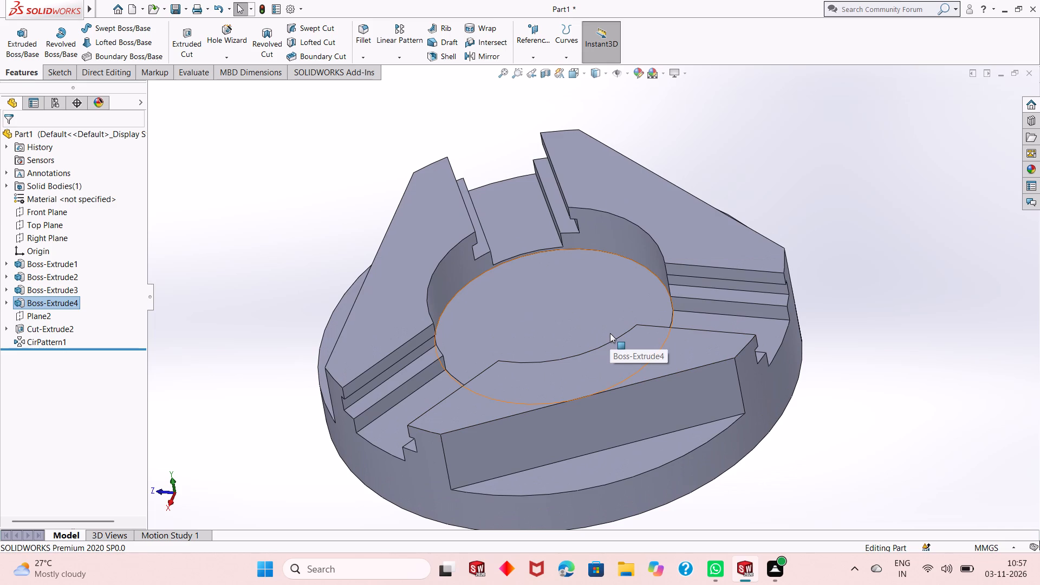
middle_drag(530, 331, 536, 335)
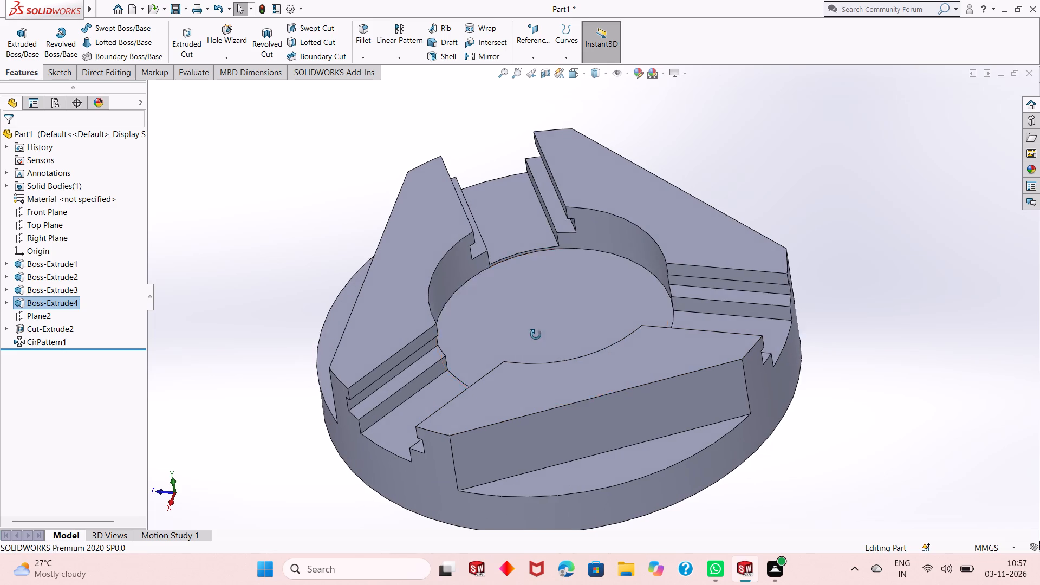
middle_drag(536, 335, 558, 393)
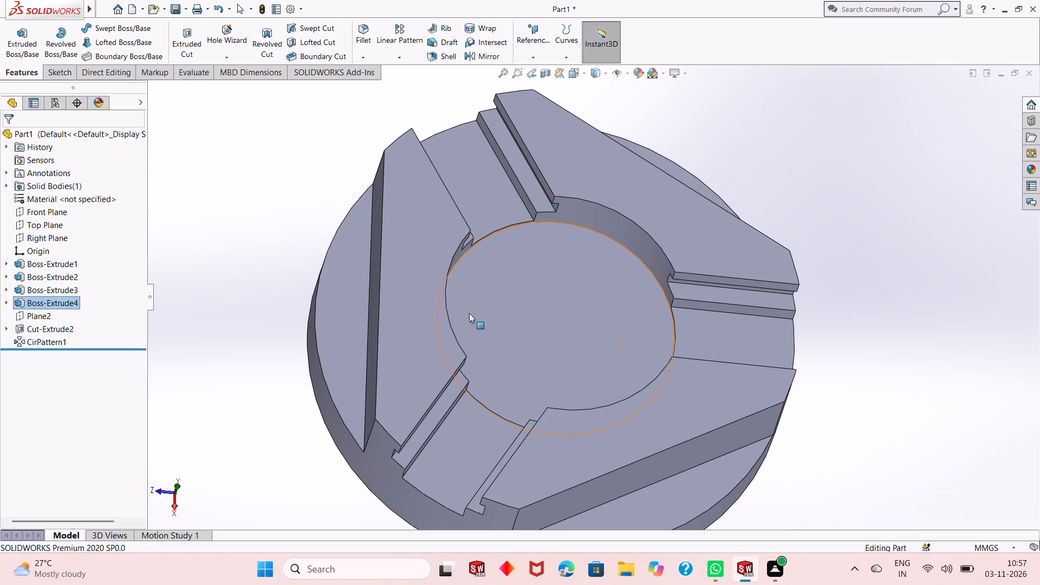
click(414, 274)
click(462, 241)
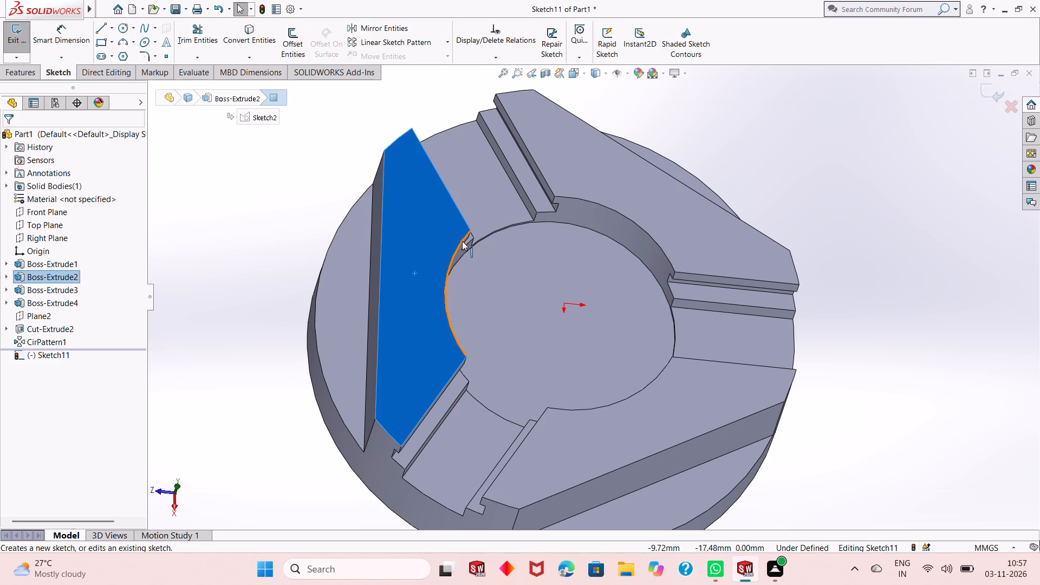
key(ctrl+8)
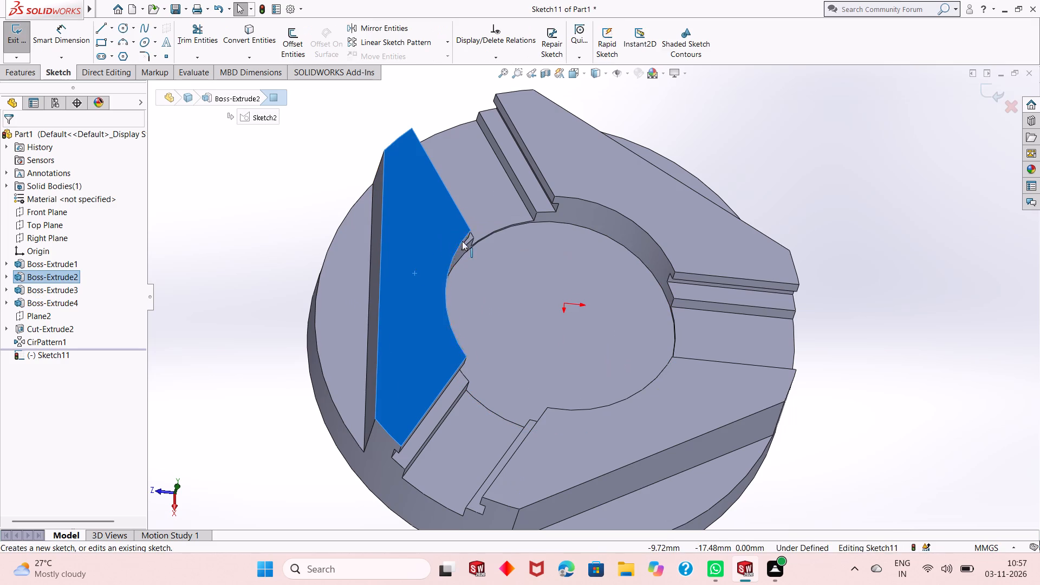
click(335, 214)
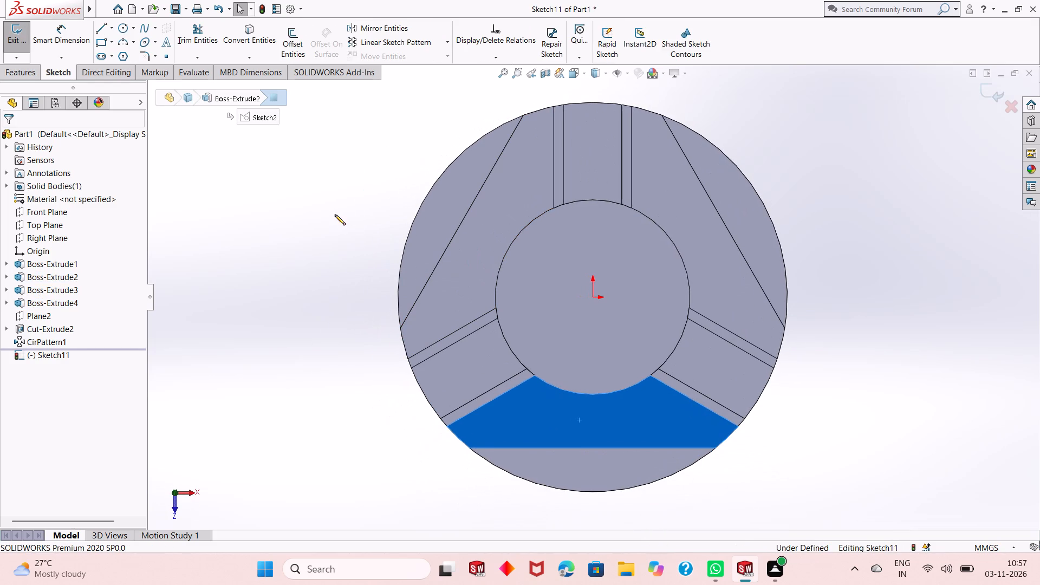
click(121, 27)
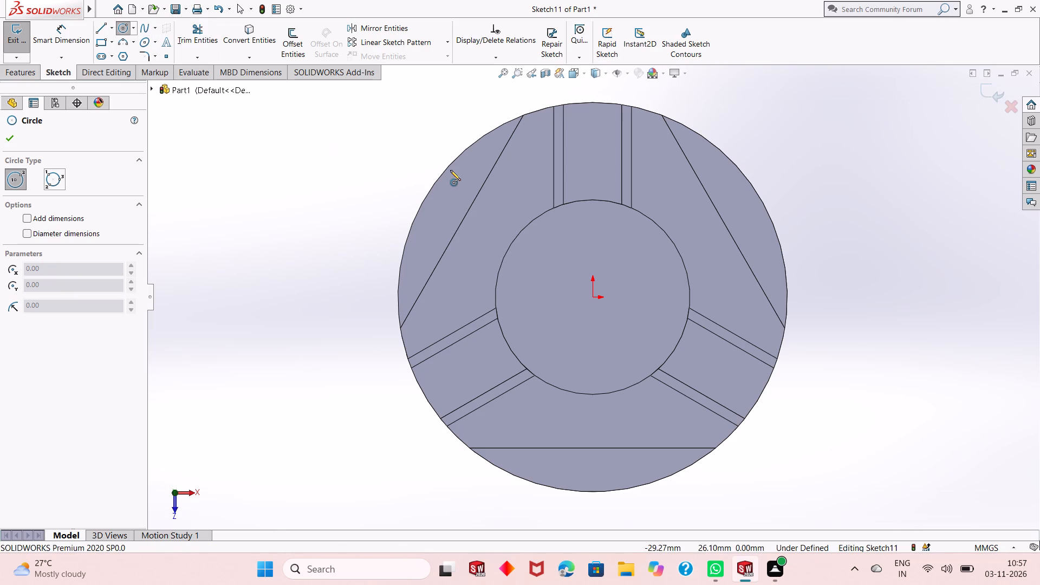
click(593, 448)
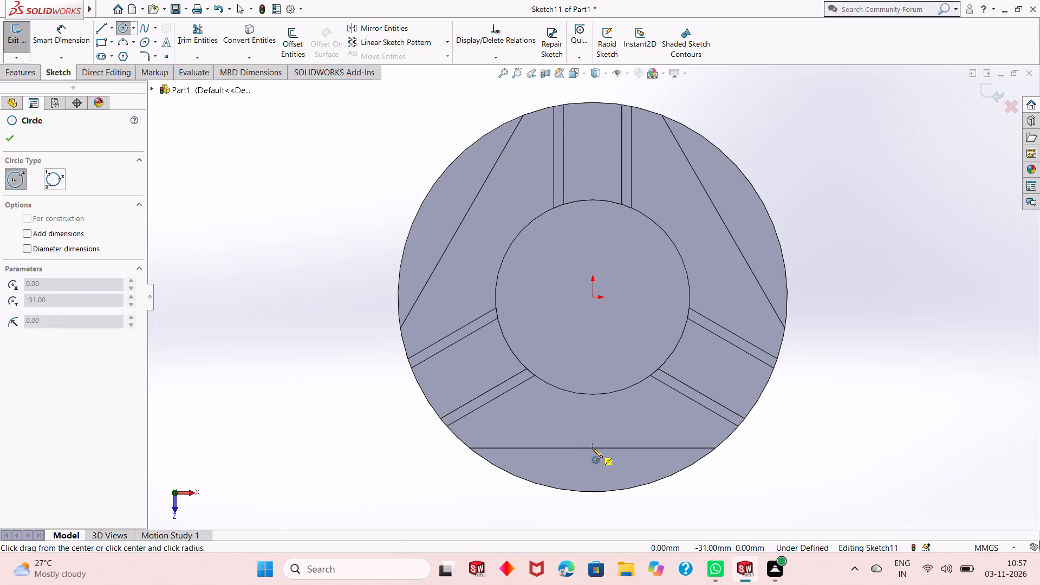
click(607, 428)
right_click(299, 314)
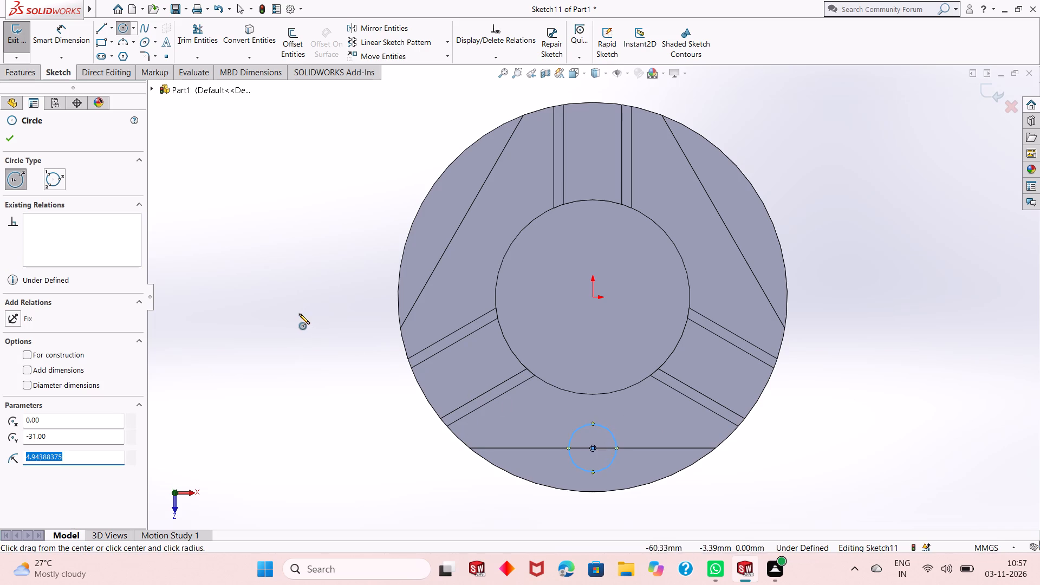
click(315, 320)
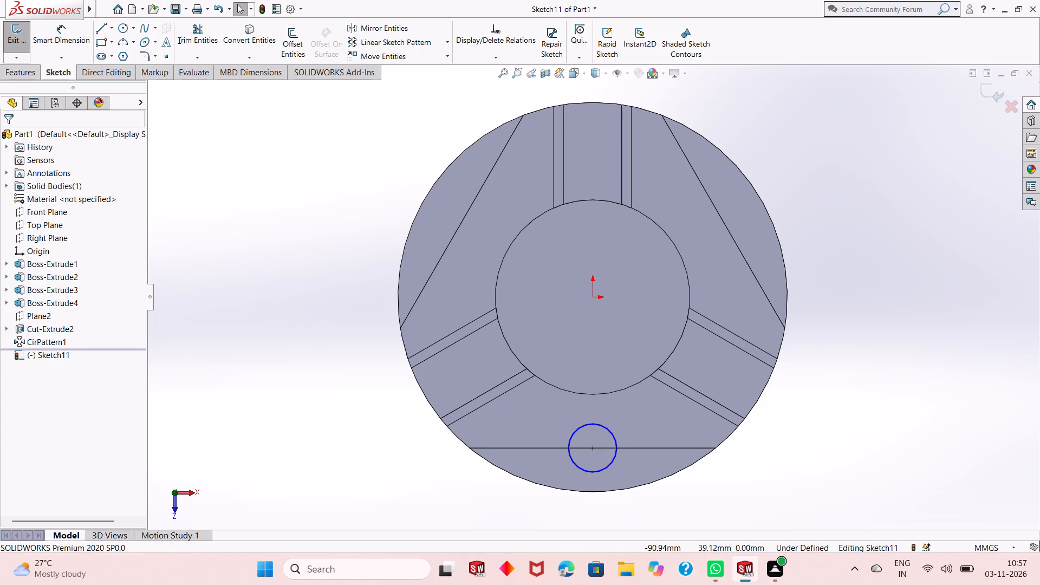
Dimension the small circle on the block's straight outer edge to a diameter of 12 mm.
click(71, 36)
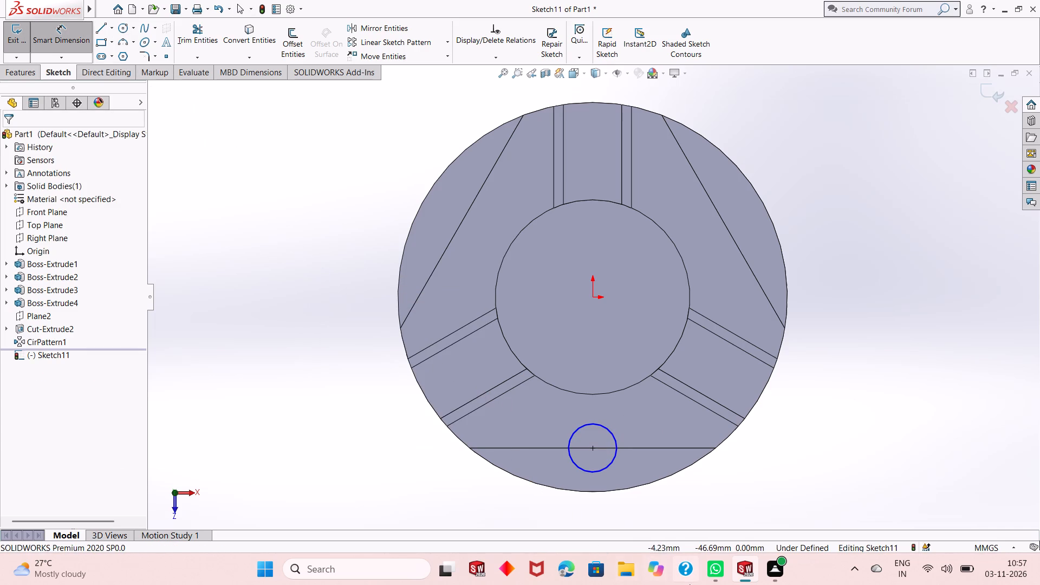
click(615, 455)
click(749, 496)
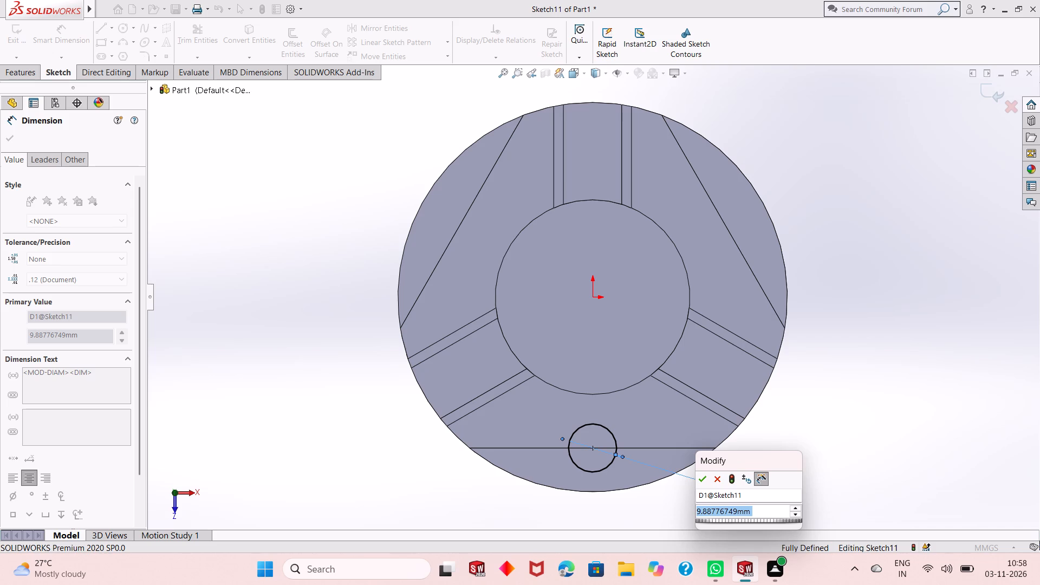
text(12)
key(Return)
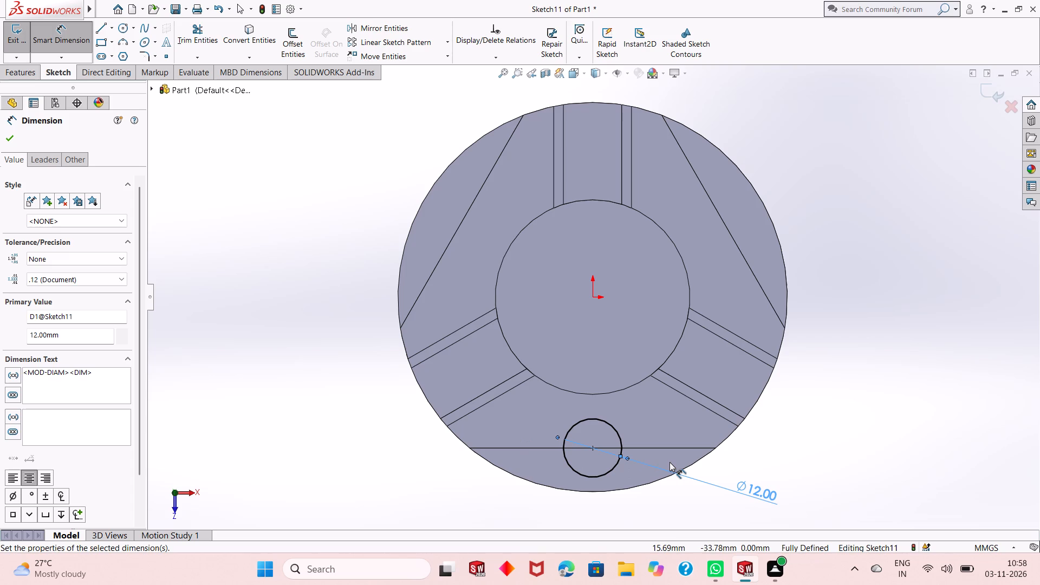
scroll(610, 432, up, 1)
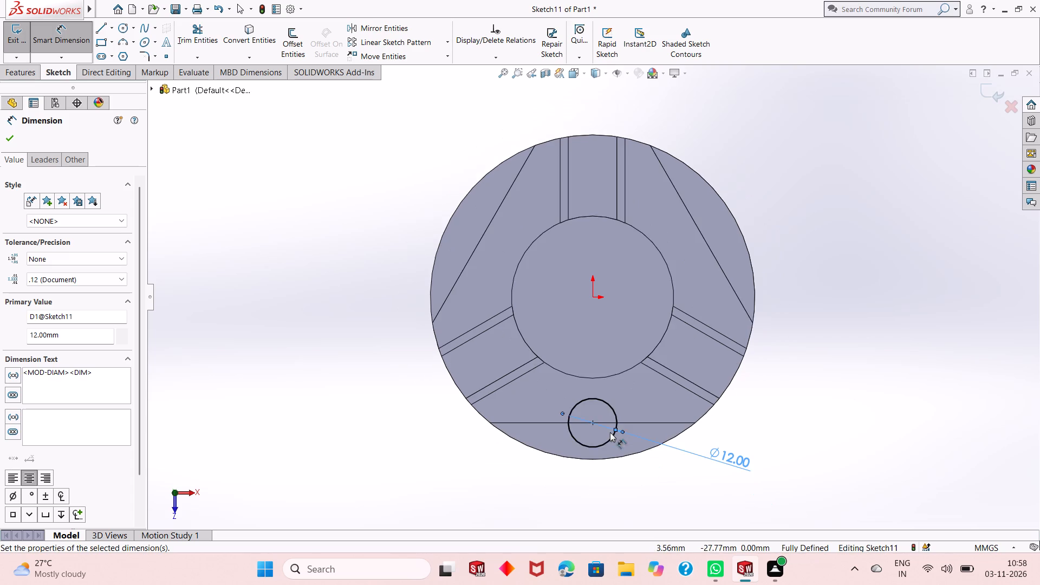
scroll(619, 419, down, 1)
right_click(835, 334)
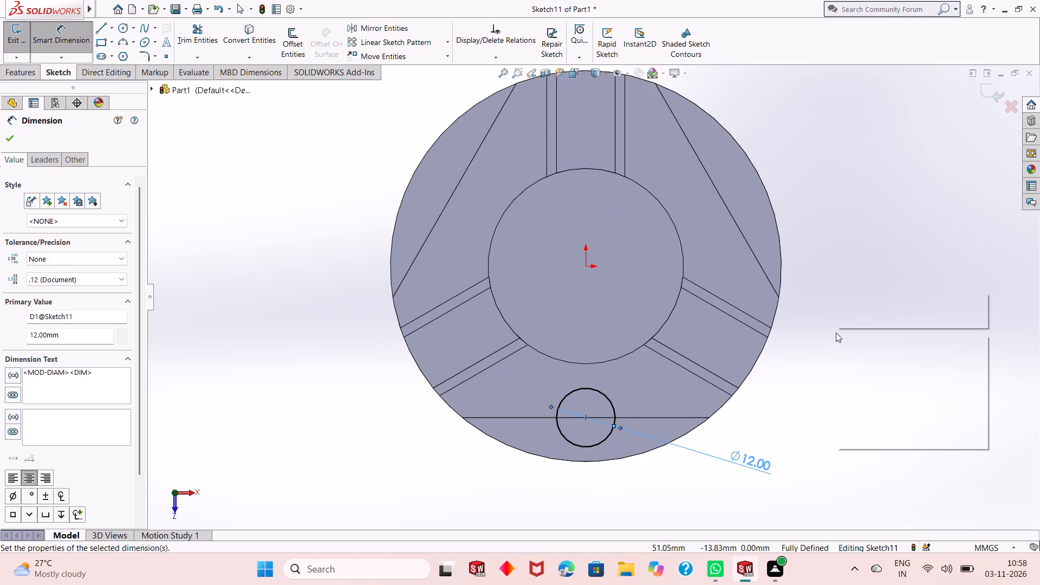
click(857, 368)
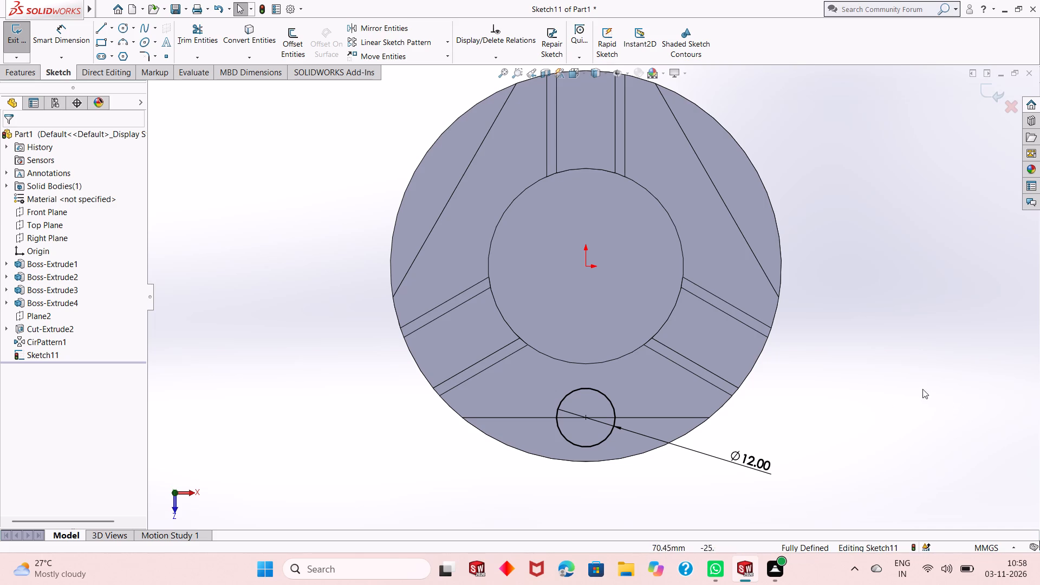
Inspect the 12 mm circle's placement on the block's outer edge from several angles.
middle_drag(711, 410, 712, 314)
middle_drag(691, 430, 685, 383)
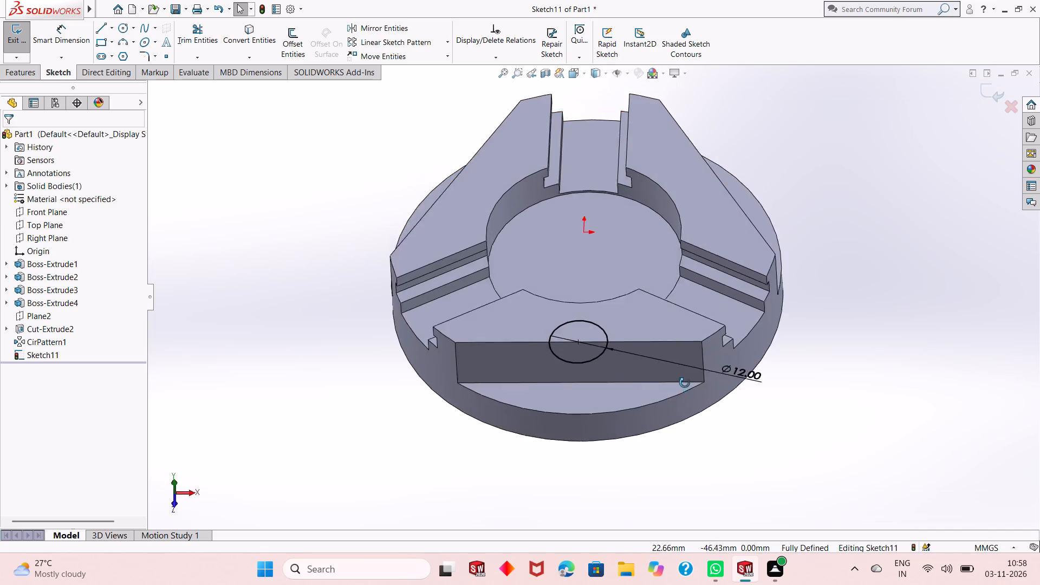
middle_drag(685, 383, 607, 474)
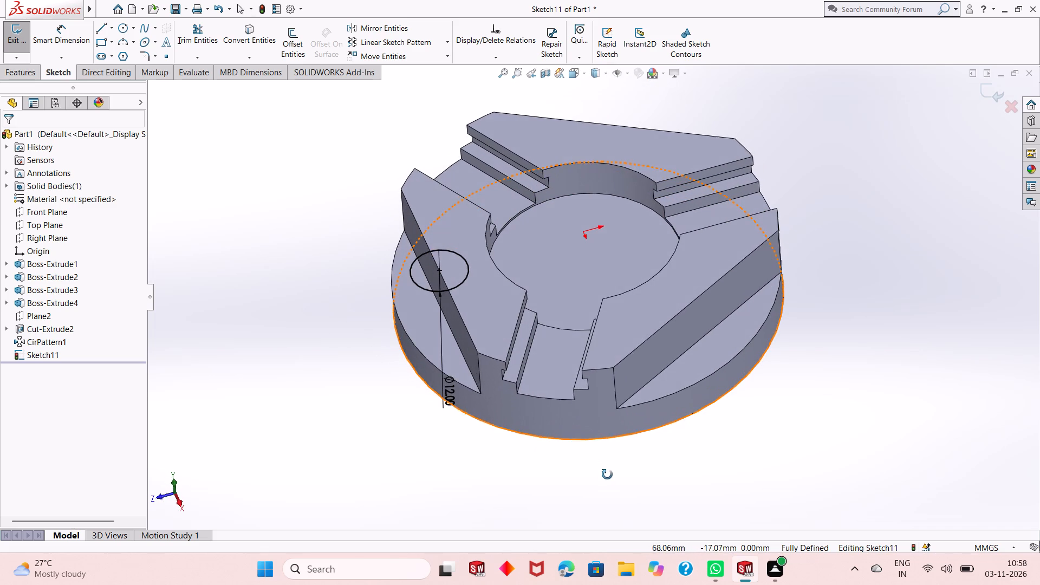
middle_drag(607, 474, 610, 514)
scroll(580, 300, down, 2)
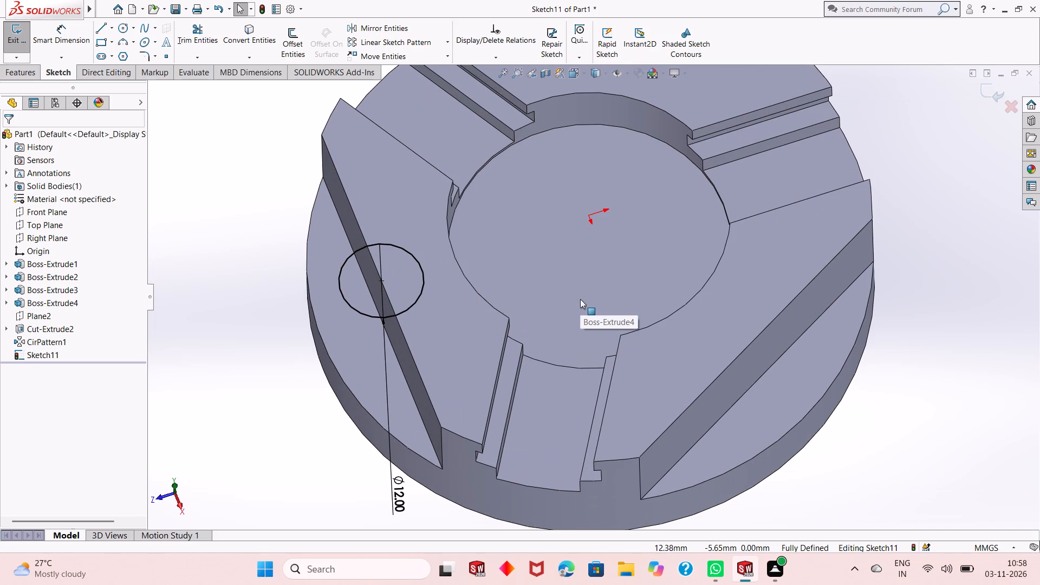
scroll(483, 357, up, 2)
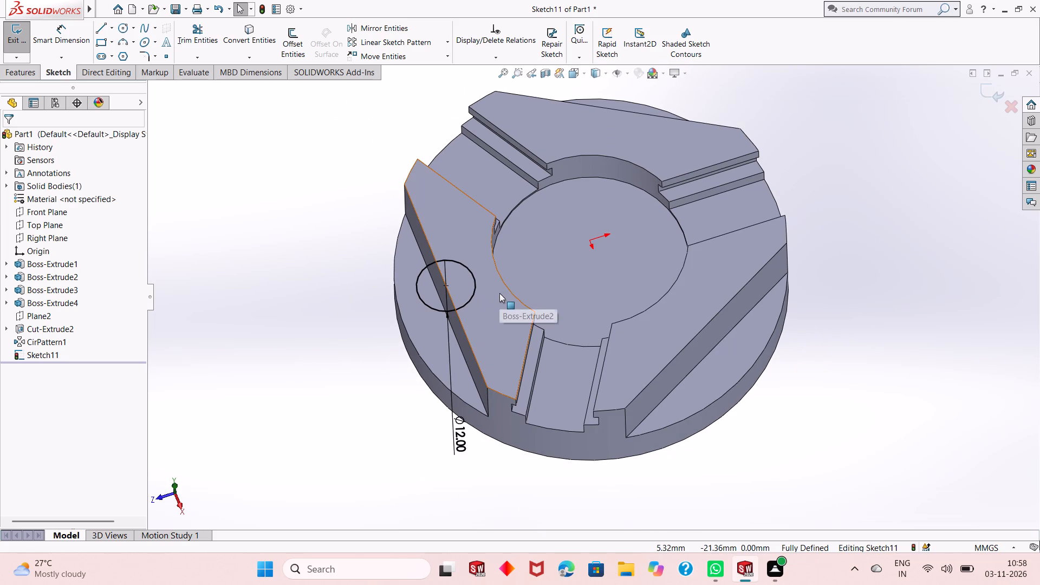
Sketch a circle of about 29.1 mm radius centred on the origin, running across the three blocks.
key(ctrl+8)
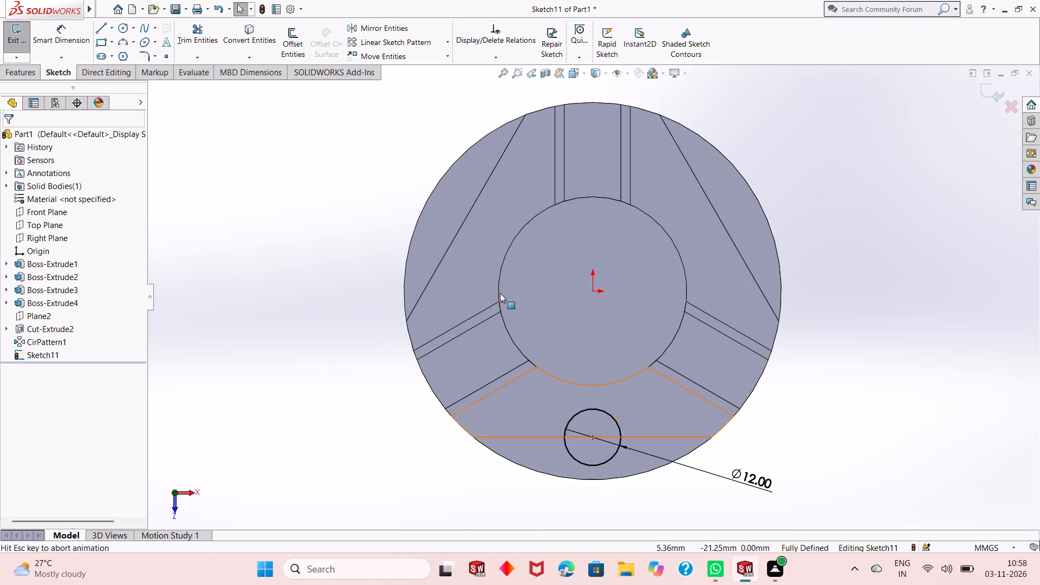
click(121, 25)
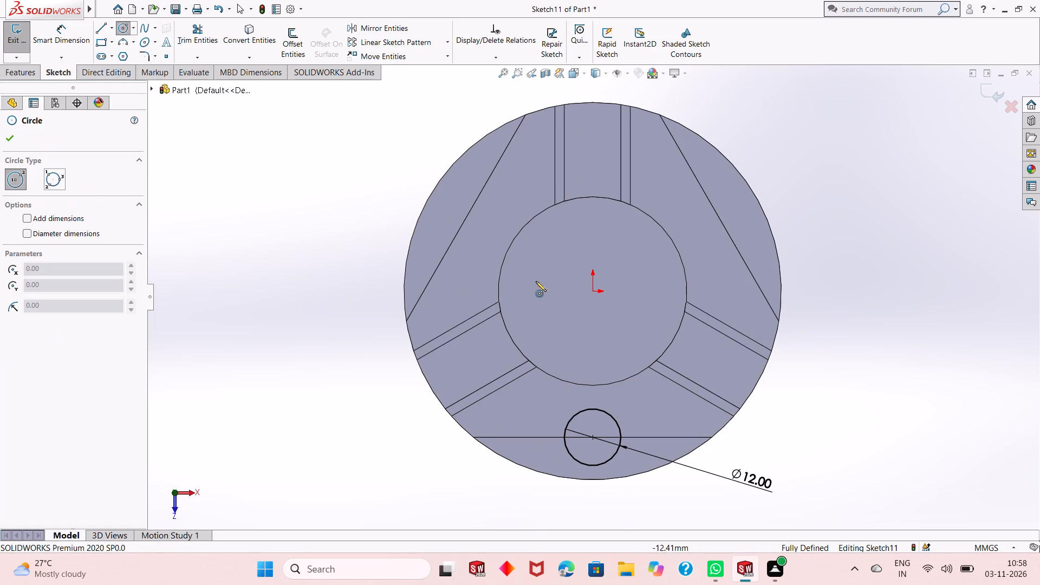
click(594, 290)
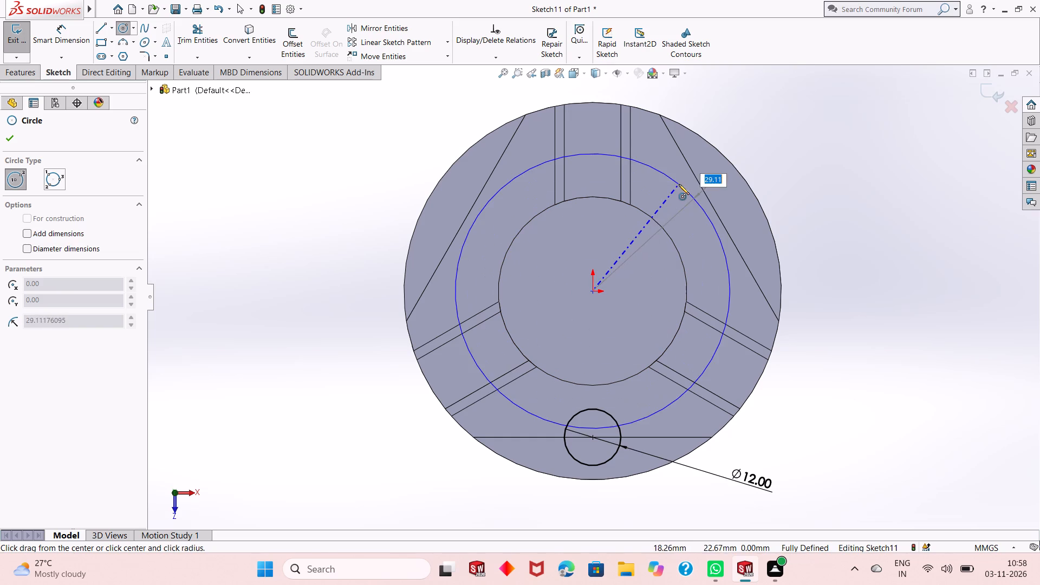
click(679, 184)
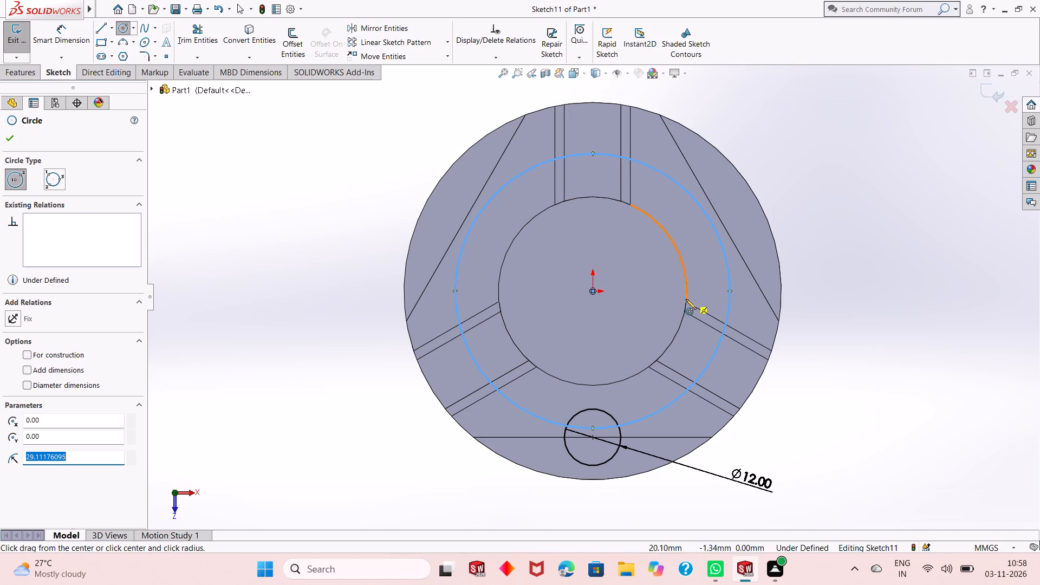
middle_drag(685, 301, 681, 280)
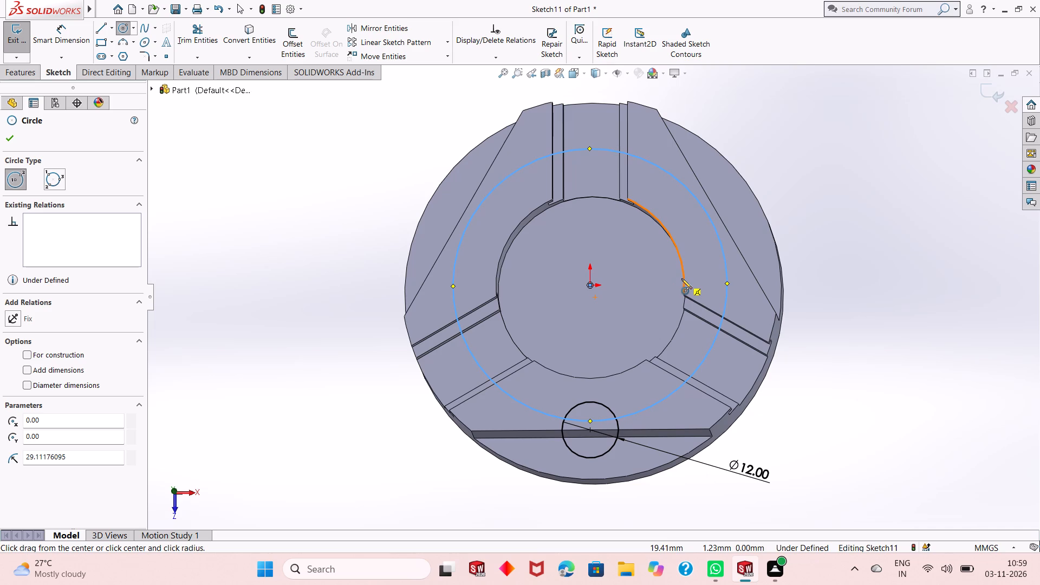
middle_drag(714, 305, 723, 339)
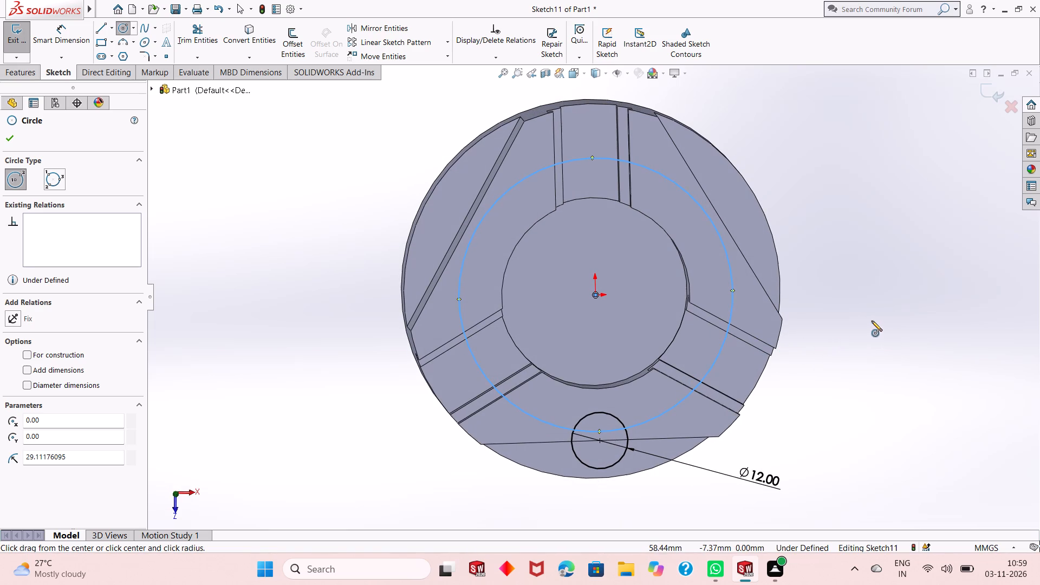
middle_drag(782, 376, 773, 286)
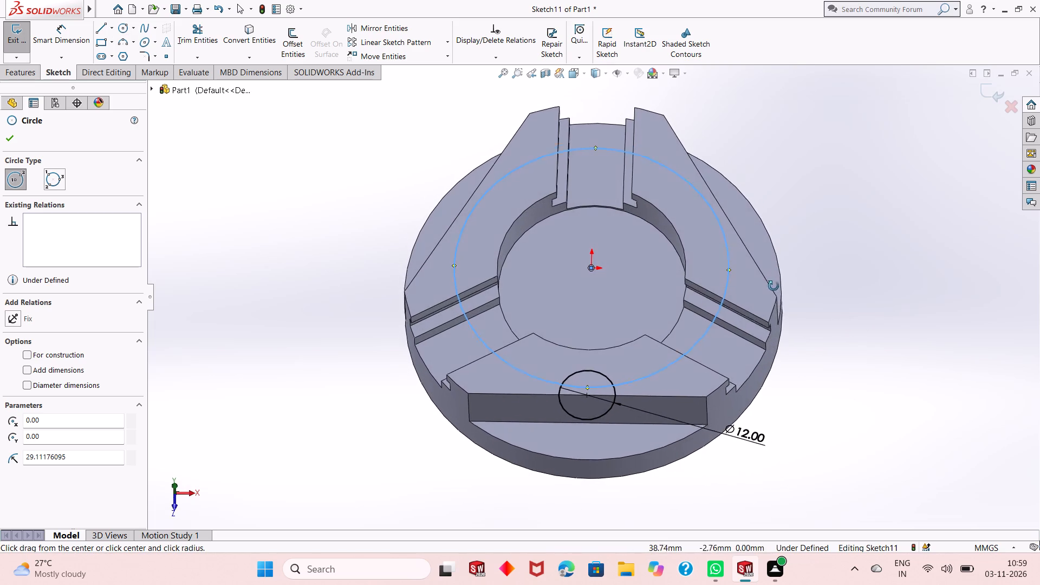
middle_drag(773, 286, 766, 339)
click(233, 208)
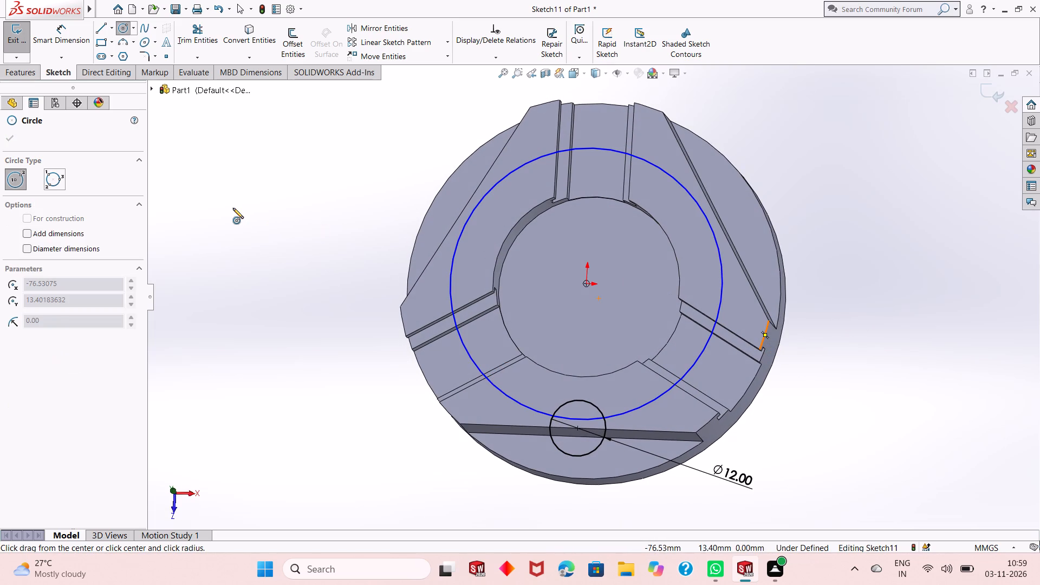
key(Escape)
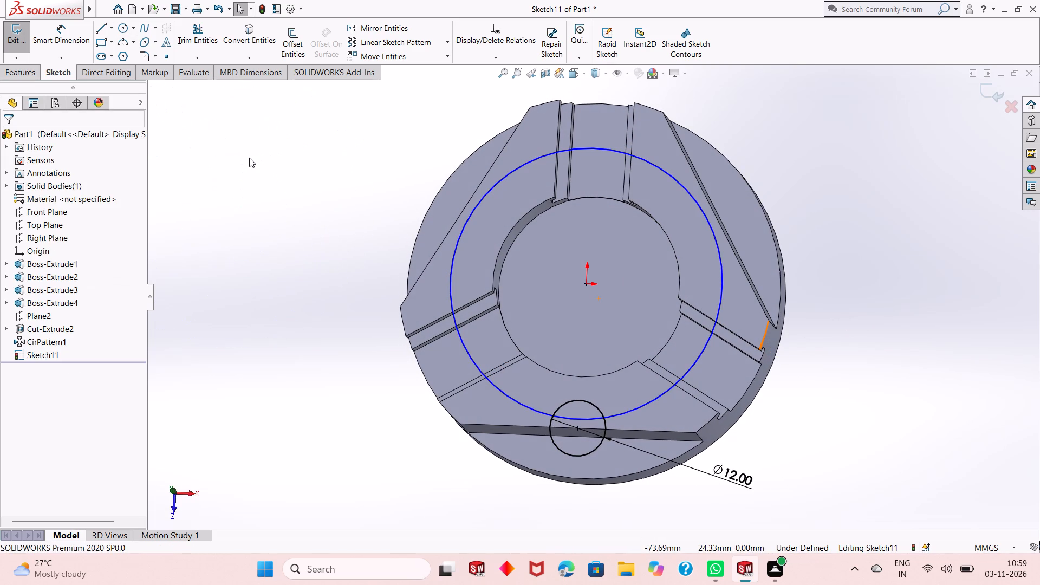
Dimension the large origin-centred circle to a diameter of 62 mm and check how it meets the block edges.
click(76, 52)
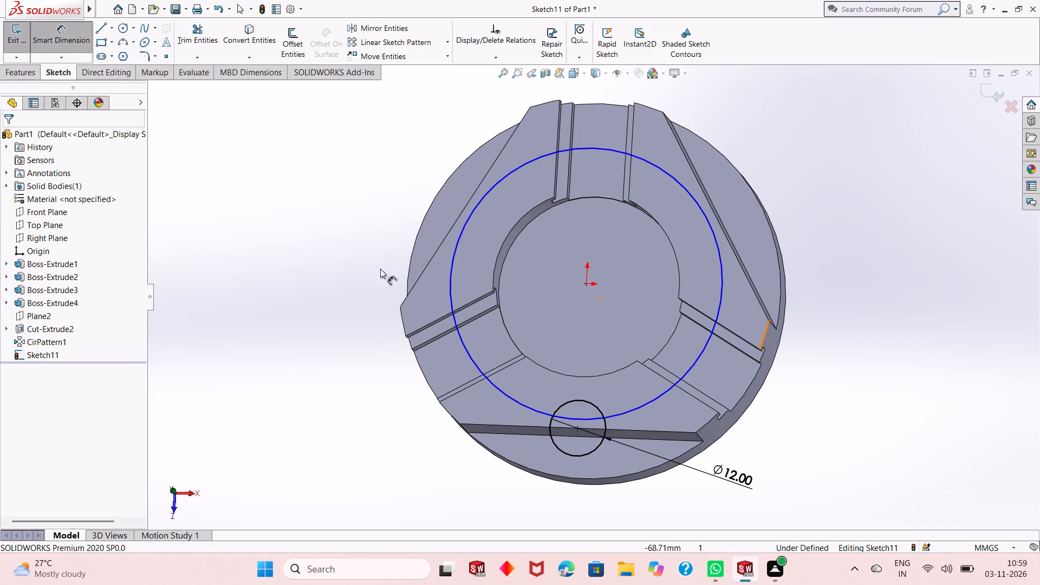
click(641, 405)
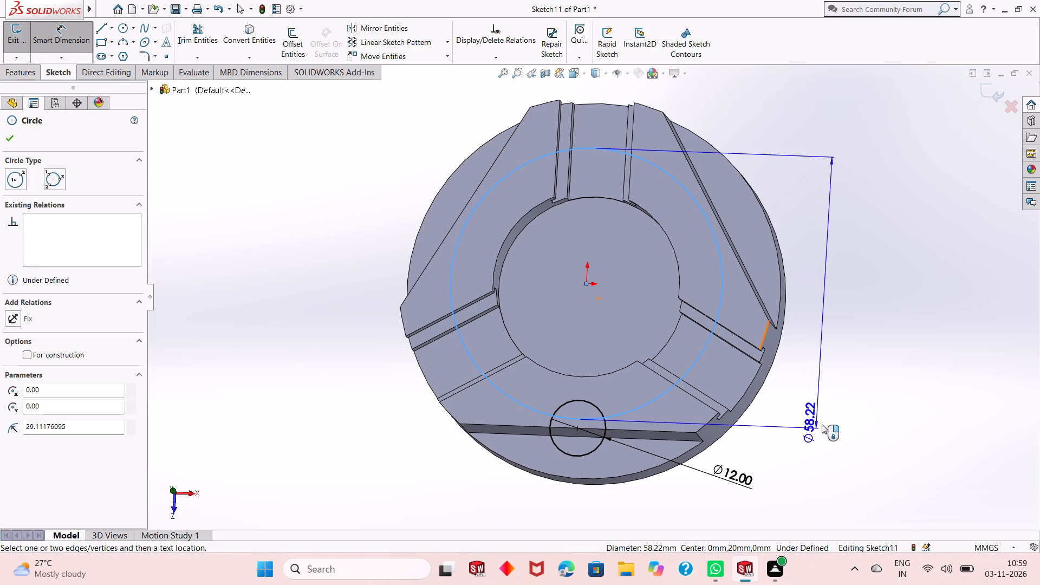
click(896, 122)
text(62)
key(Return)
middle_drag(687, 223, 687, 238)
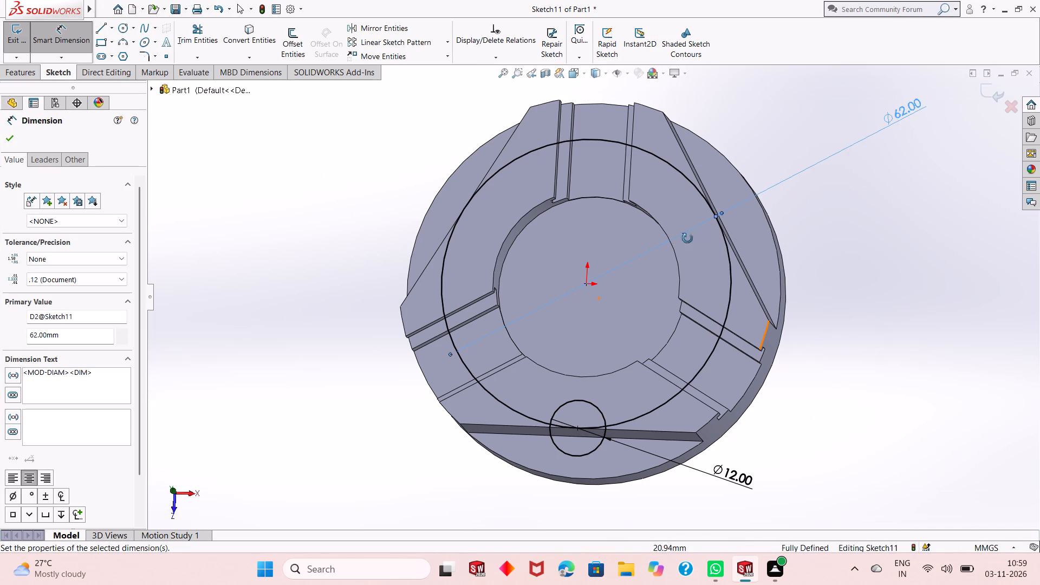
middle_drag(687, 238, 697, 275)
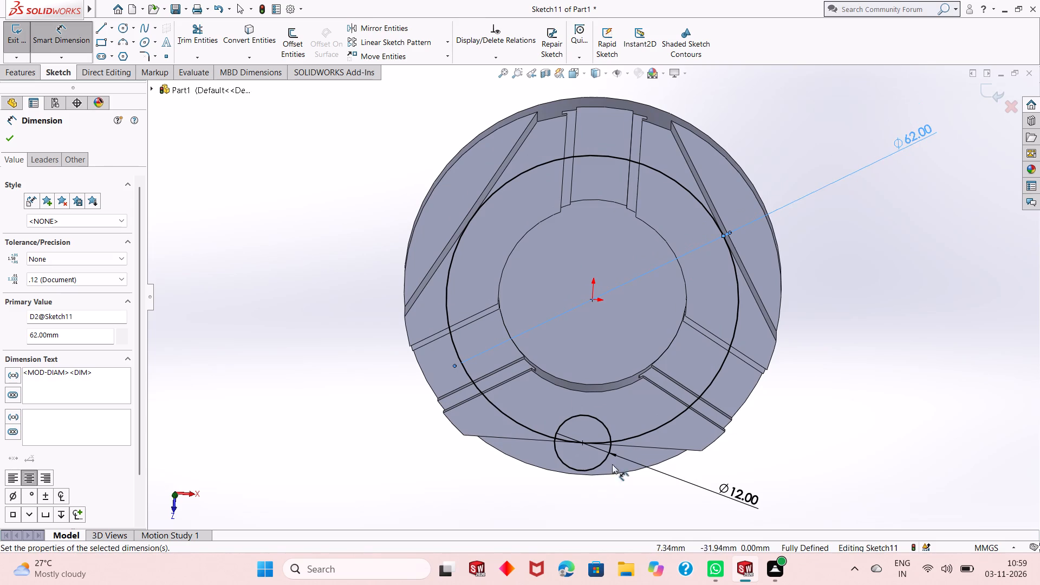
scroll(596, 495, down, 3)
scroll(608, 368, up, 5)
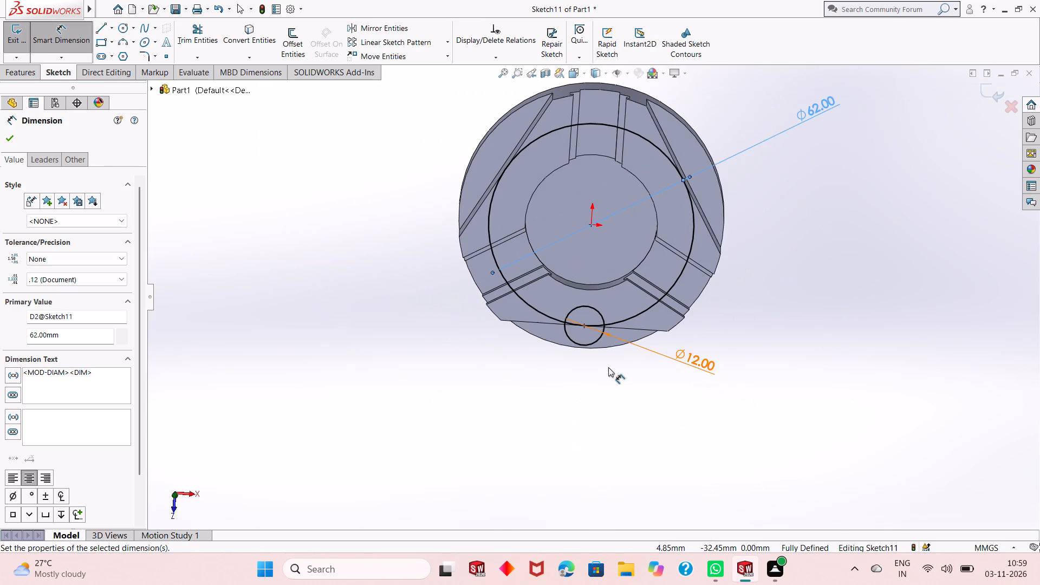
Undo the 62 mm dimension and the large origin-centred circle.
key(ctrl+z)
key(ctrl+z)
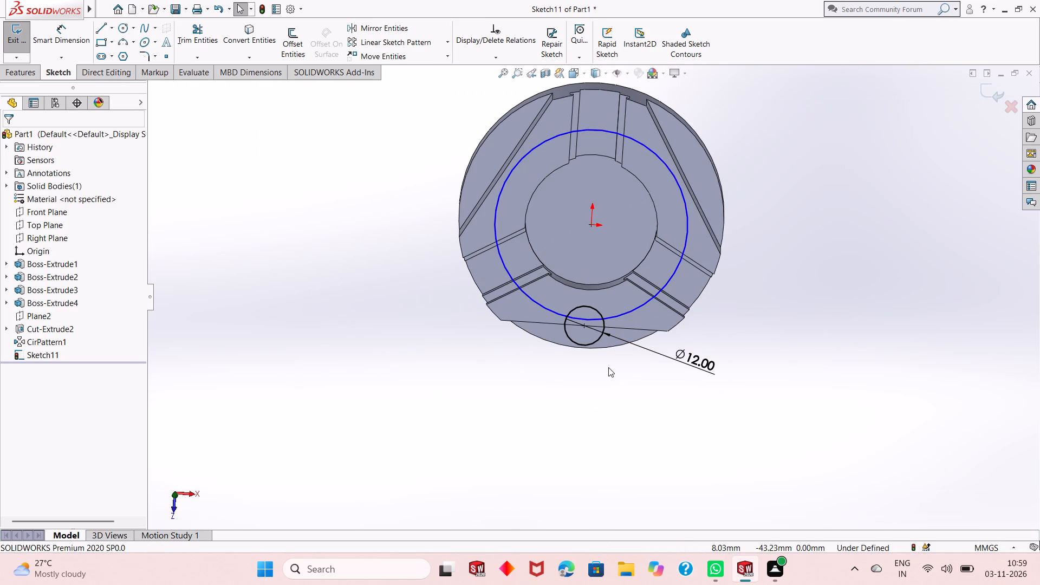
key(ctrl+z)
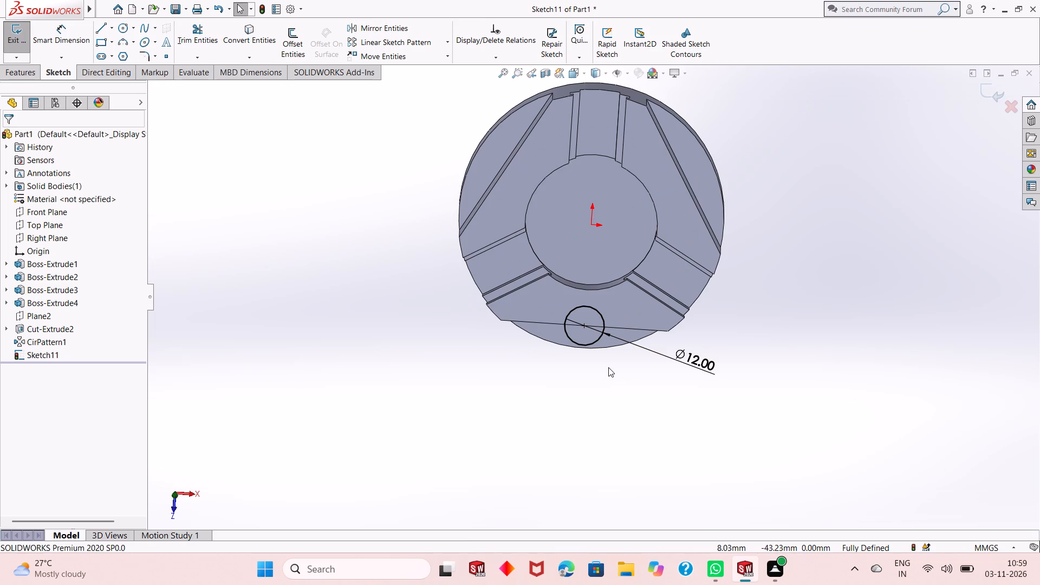
Circular-pattern the 12 mm circle about the origin with 3 equally spaced instances over 360 degrees.
key(ctrl+8)
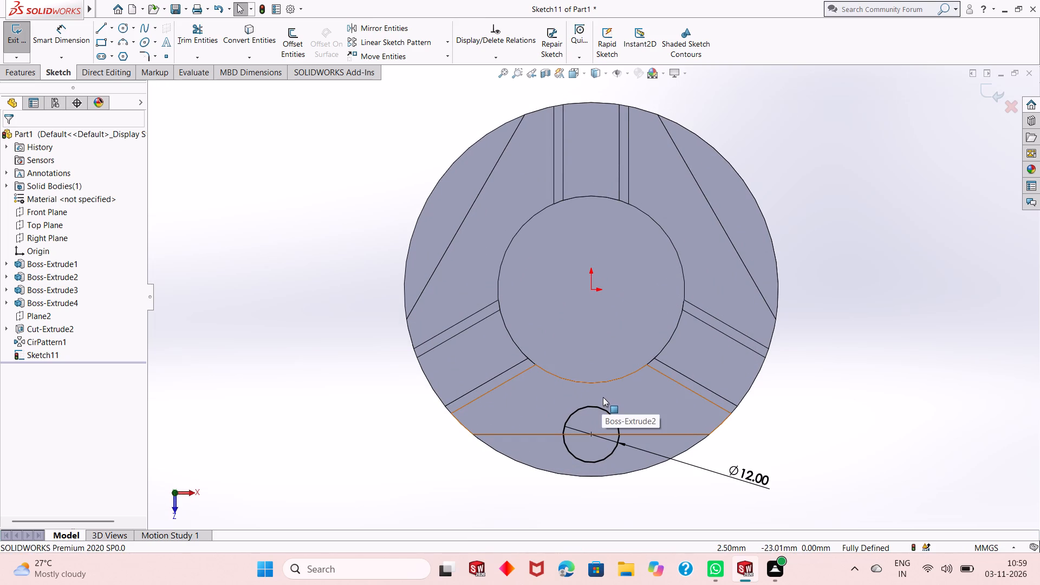
click(603, 407)
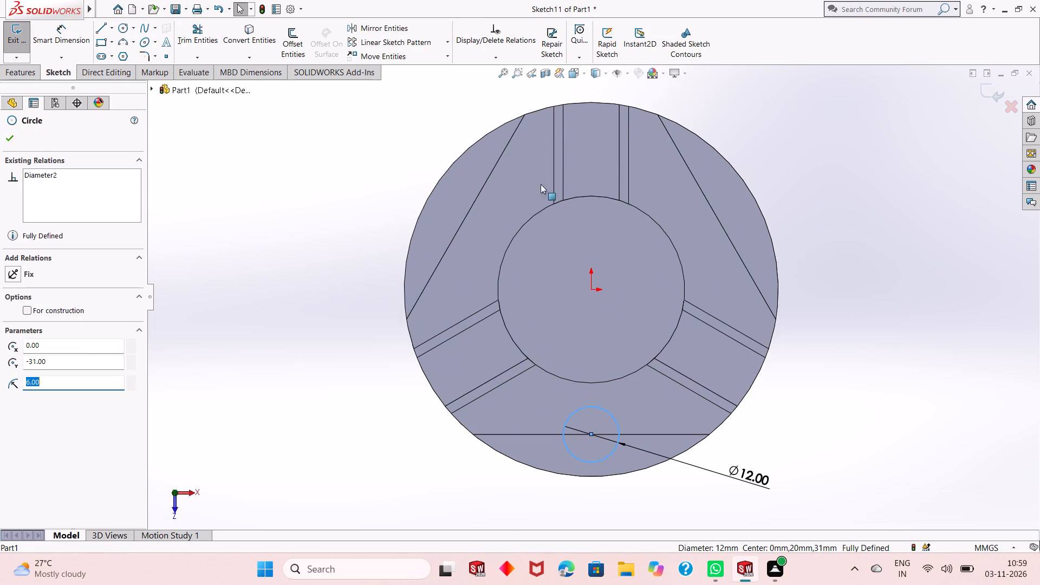
click(447, 46)
click(441, 75)
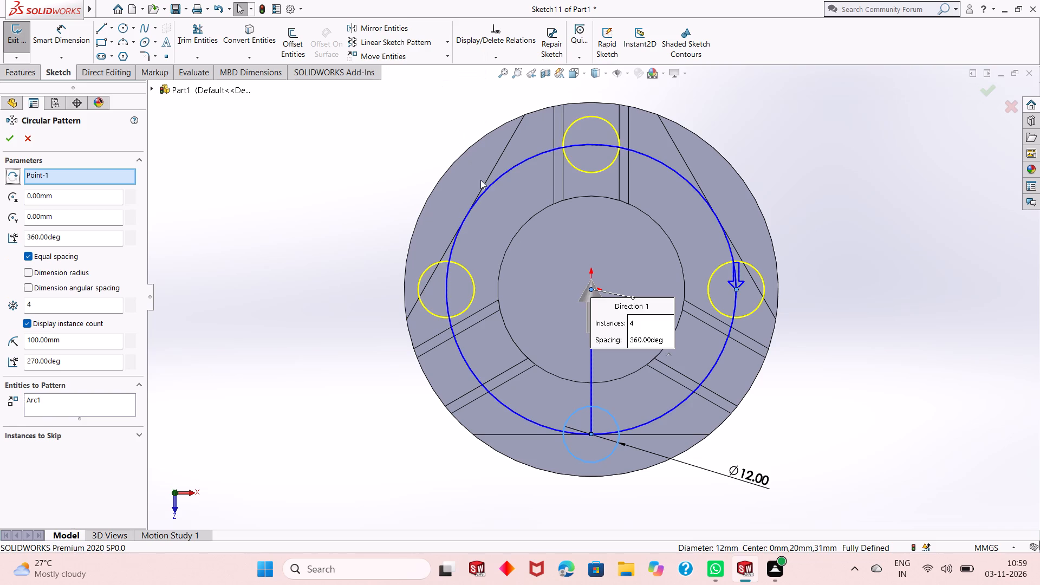
double_click(61, 305)
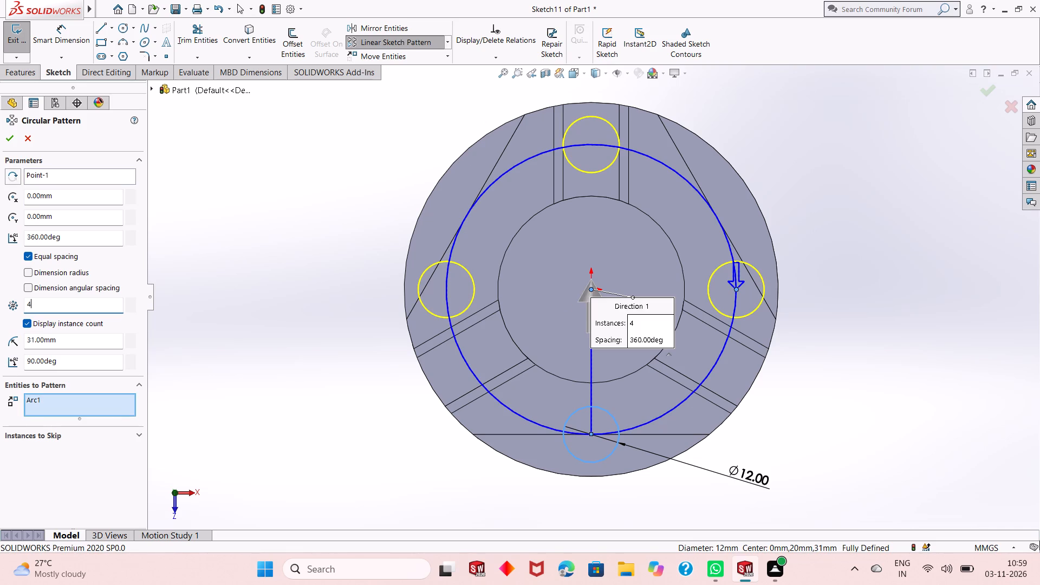
triple_click(60, 306)
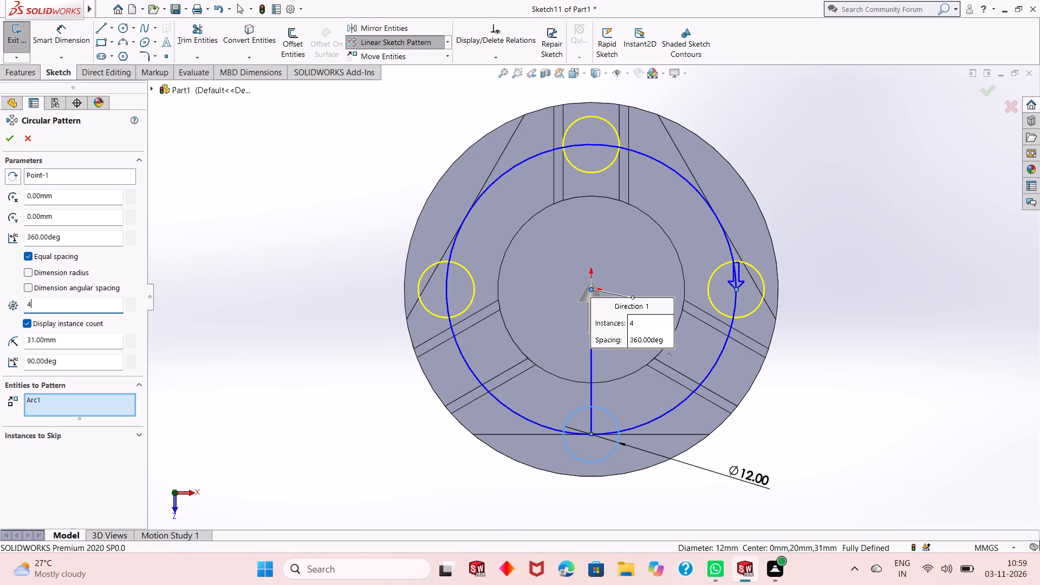
click(60, 306)
key(3)
key(Return)
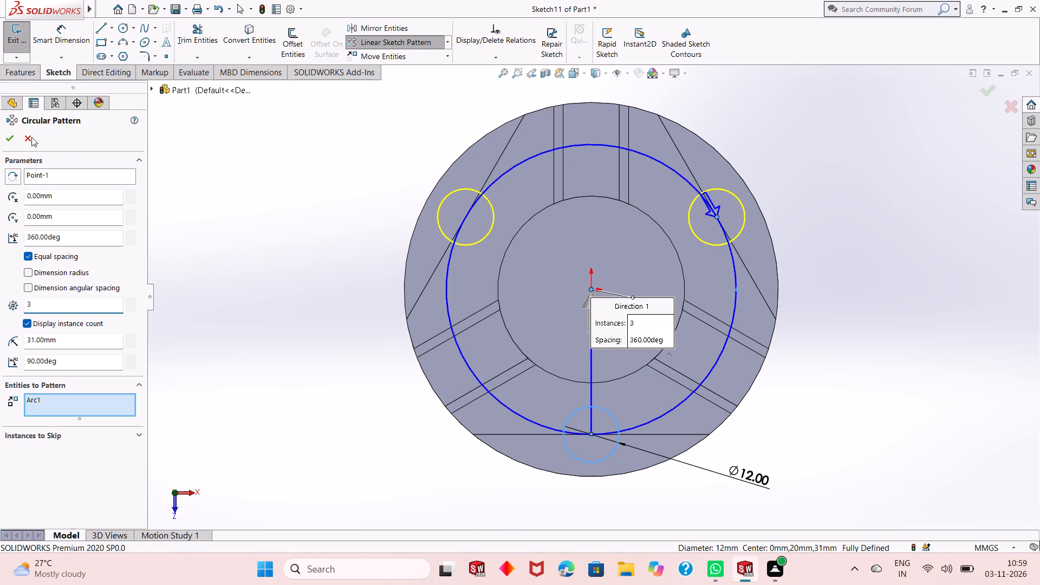
click(1, 139)
click(6, 139)
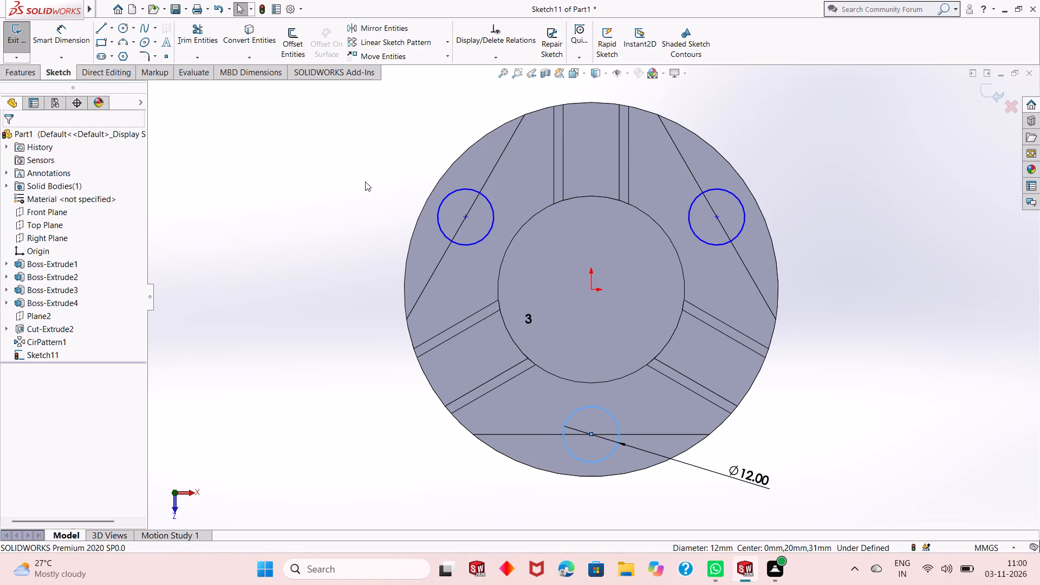
click(359, 186)
Make the centre of the patterned 12 mm circle on the +X side coincident with the straight edge of its block.
click(465, 218)
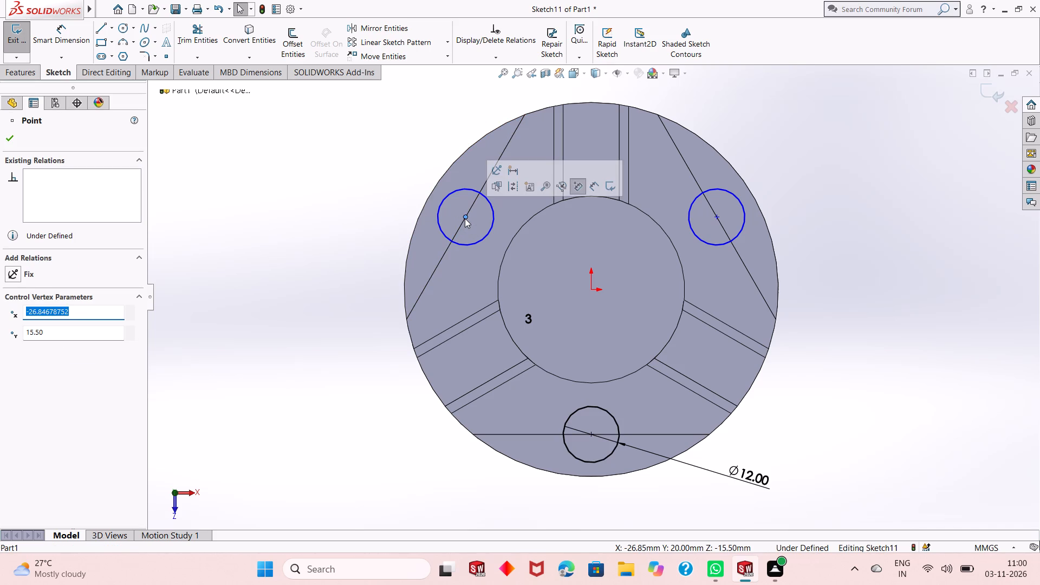
ctrl+click(450, 245)
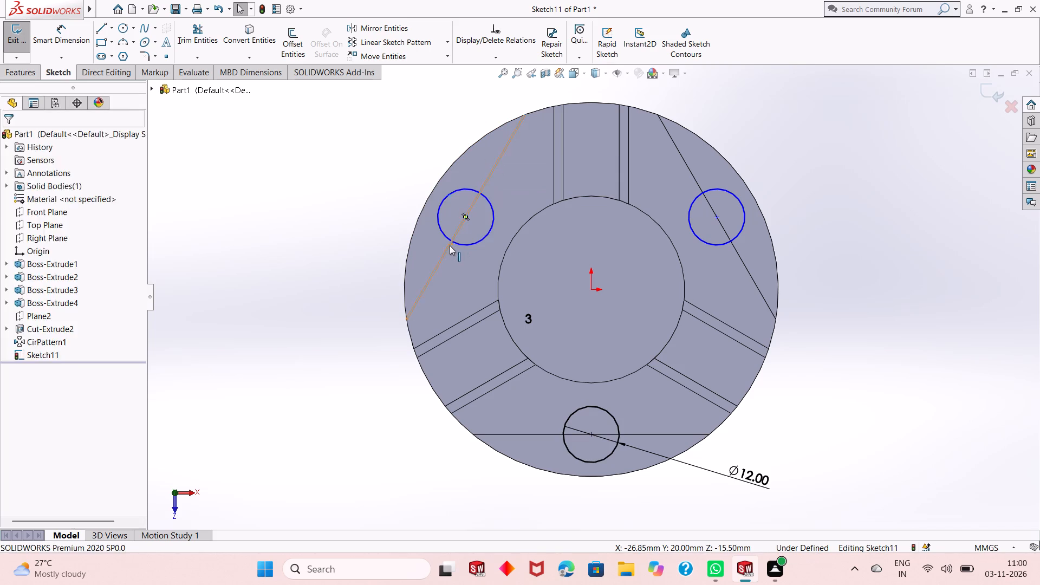
click(500, 200)
click(356, 219)
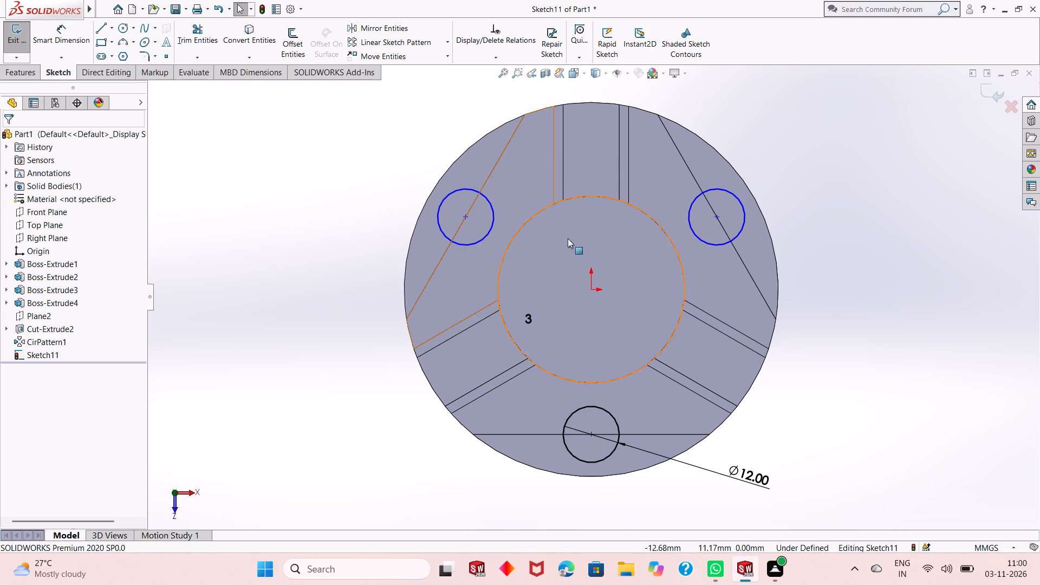
click(715, 216)
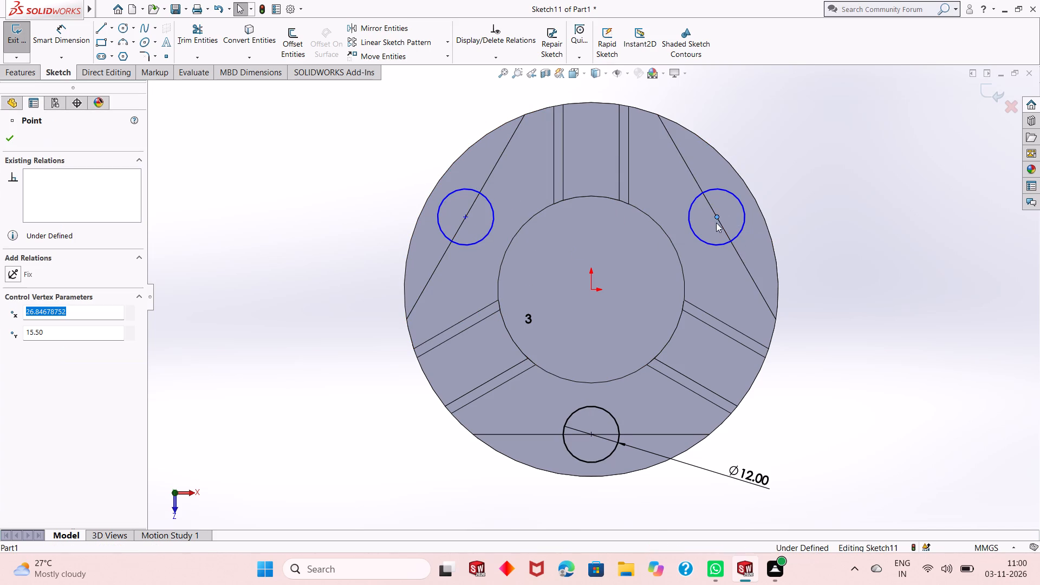
ctrl+click(723, 230)
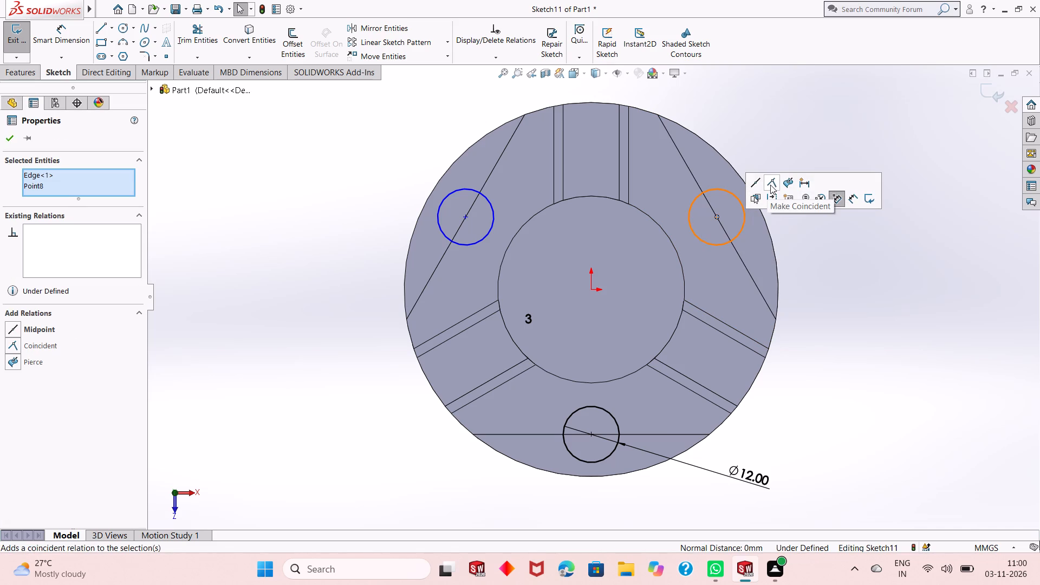
click(770, 185)
click(615, 222)
click(853, 168)
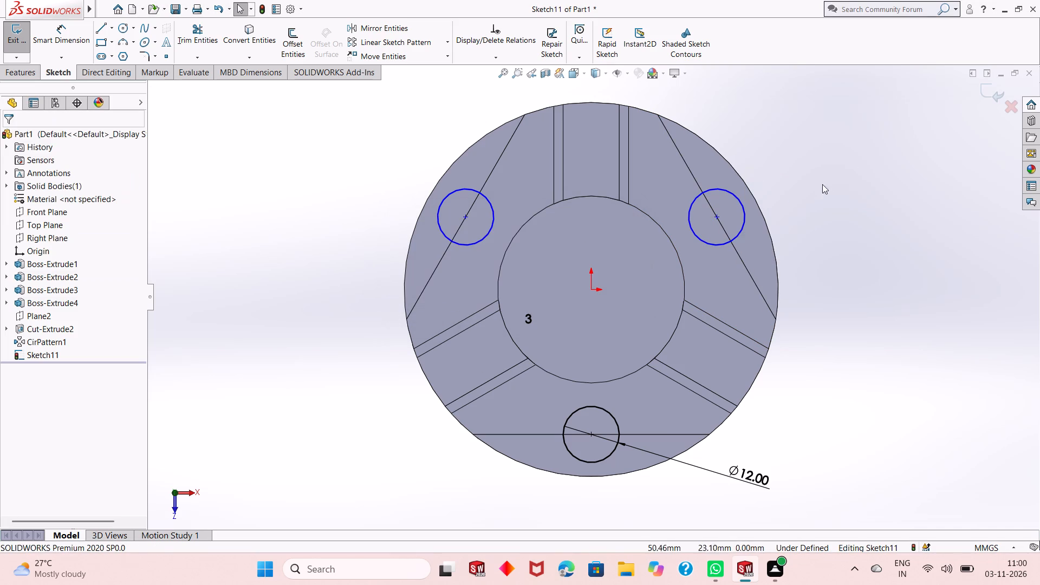
click(716, 219)
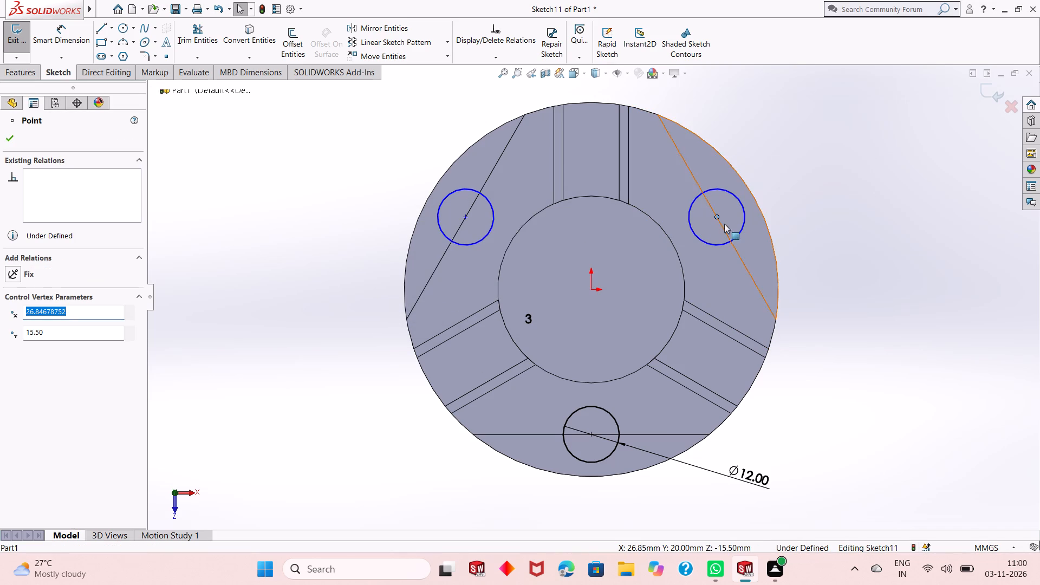
ctrl+click(724, 232)
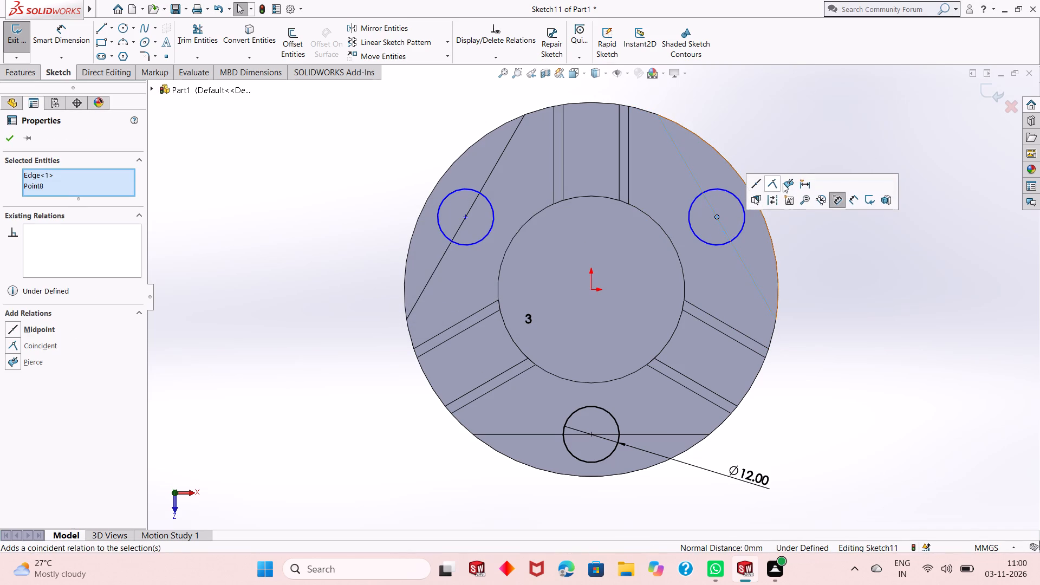
click(776, 187)
click(789, 140)
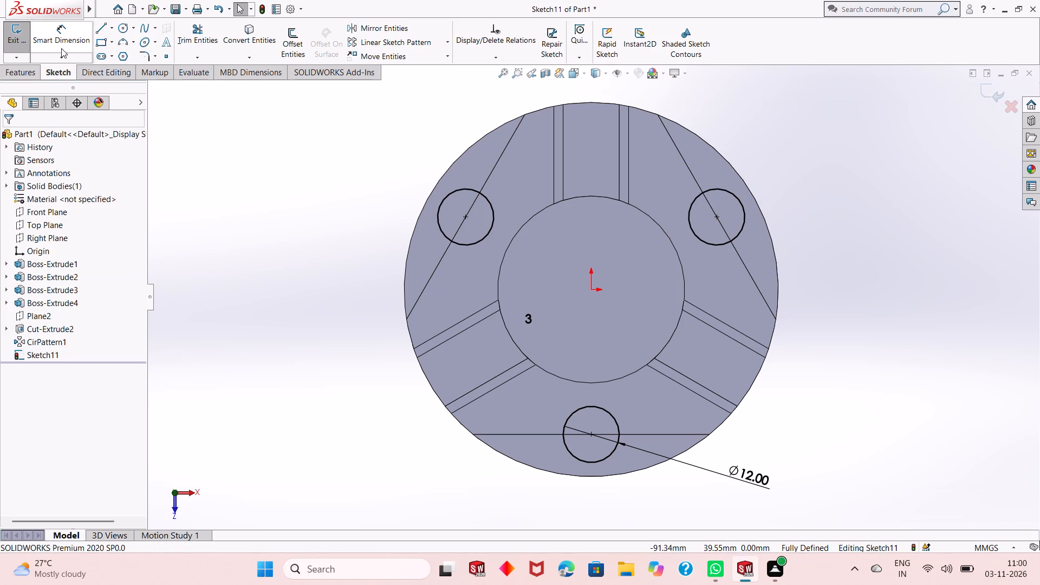
Extrude-cut the three 12 mm circles from the sketch plane up to the disc's ledge surface outside the blocks.
click(34, 70)
click(203, 37)
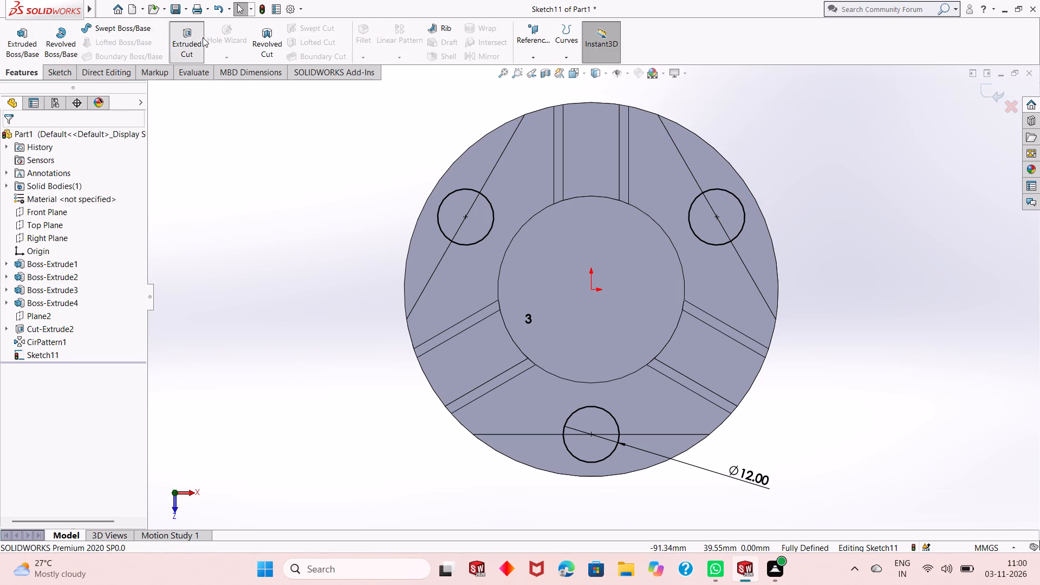
middle_drag(510, 316, 521, 255)
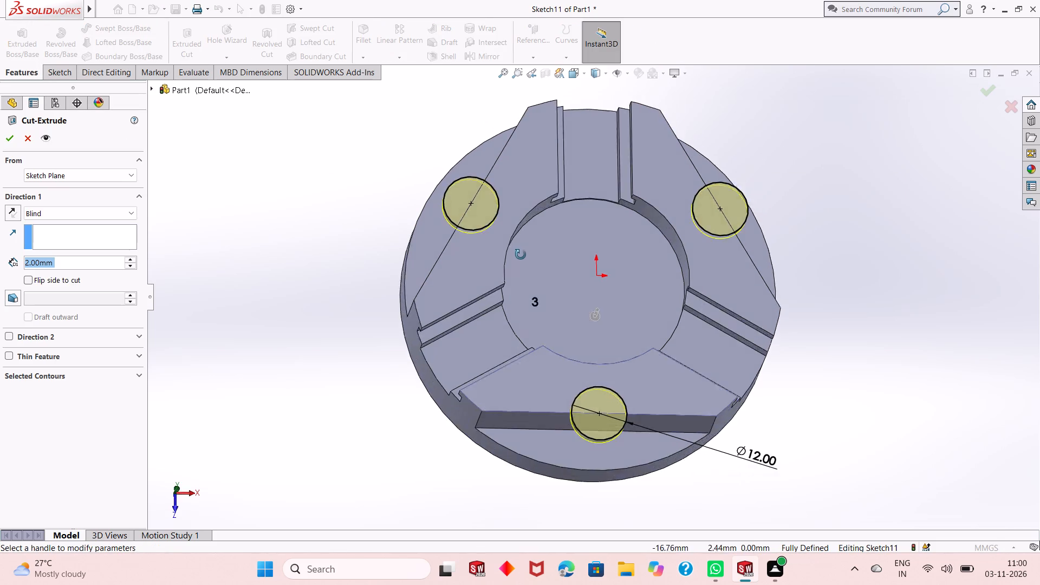
middle_drag(521, 255, 566, 271)
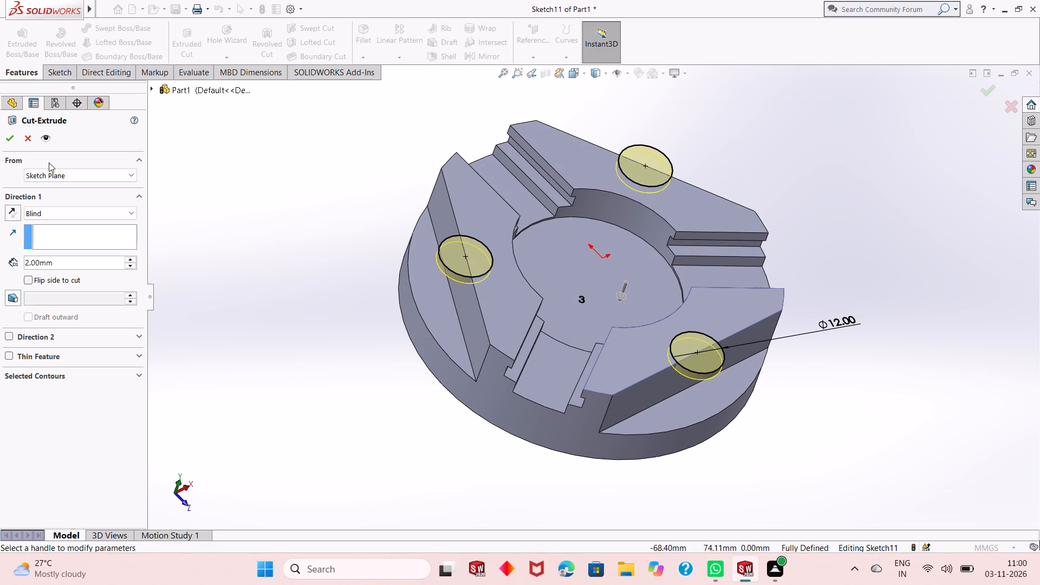
click(63, 212)
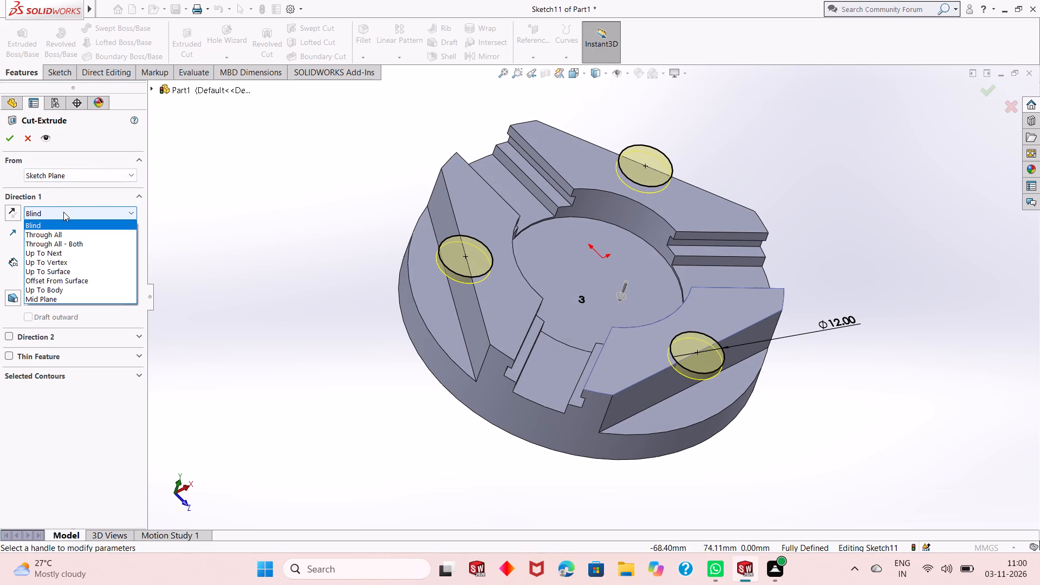
click(81, 270)
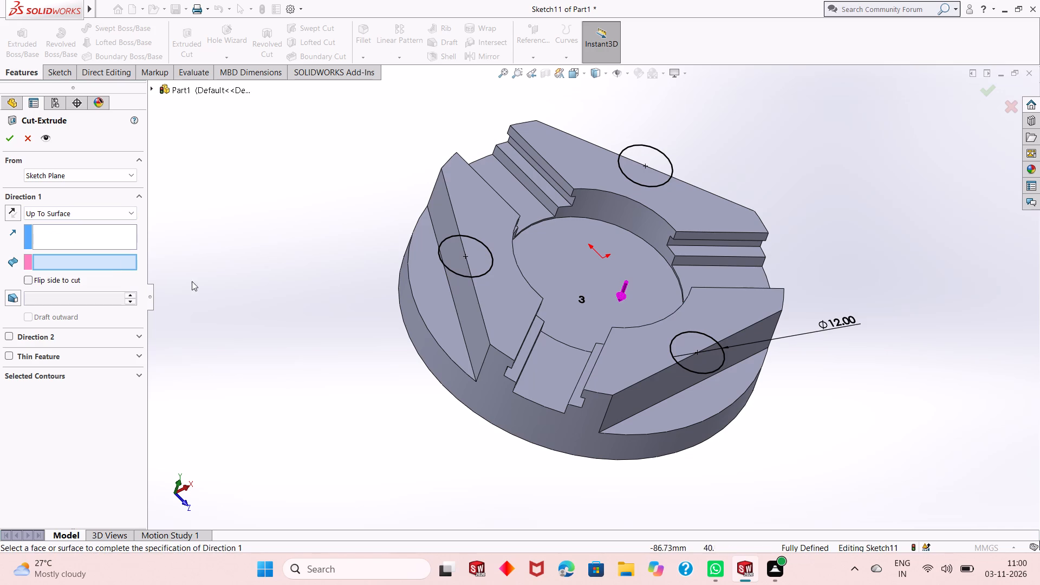
click(421, 286)
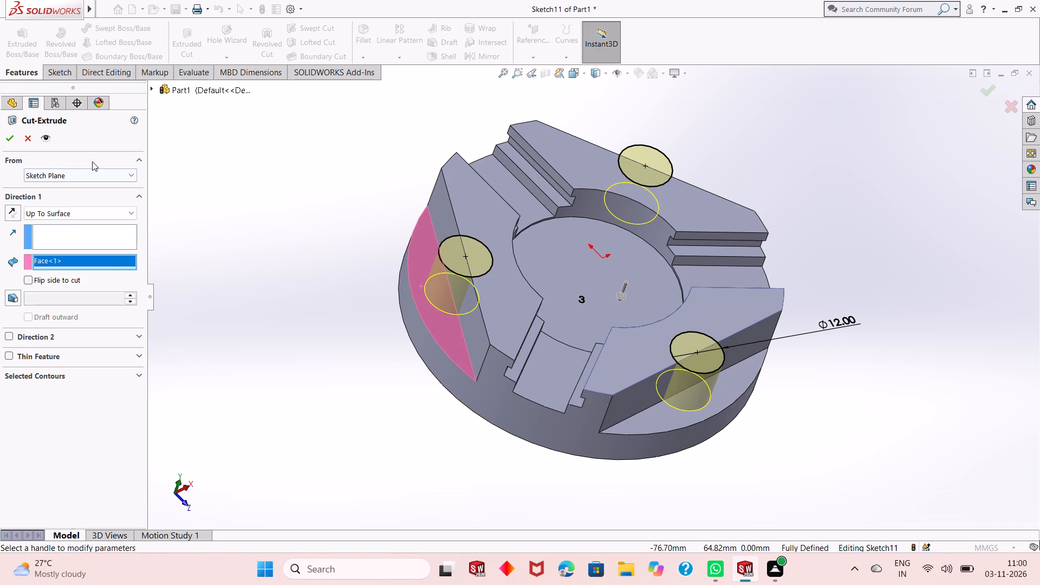
click(10, 140)
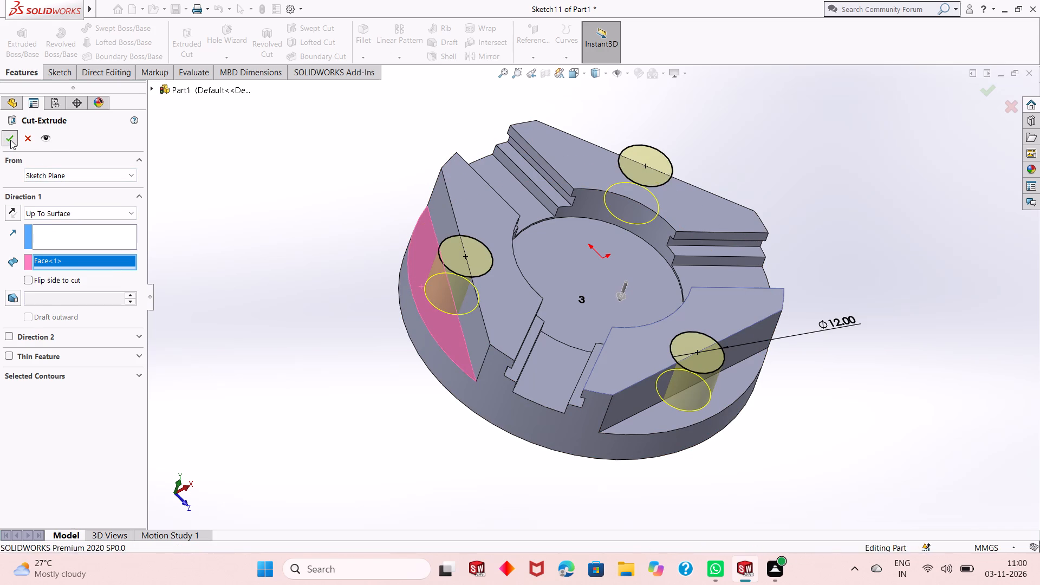
click(304, 288)
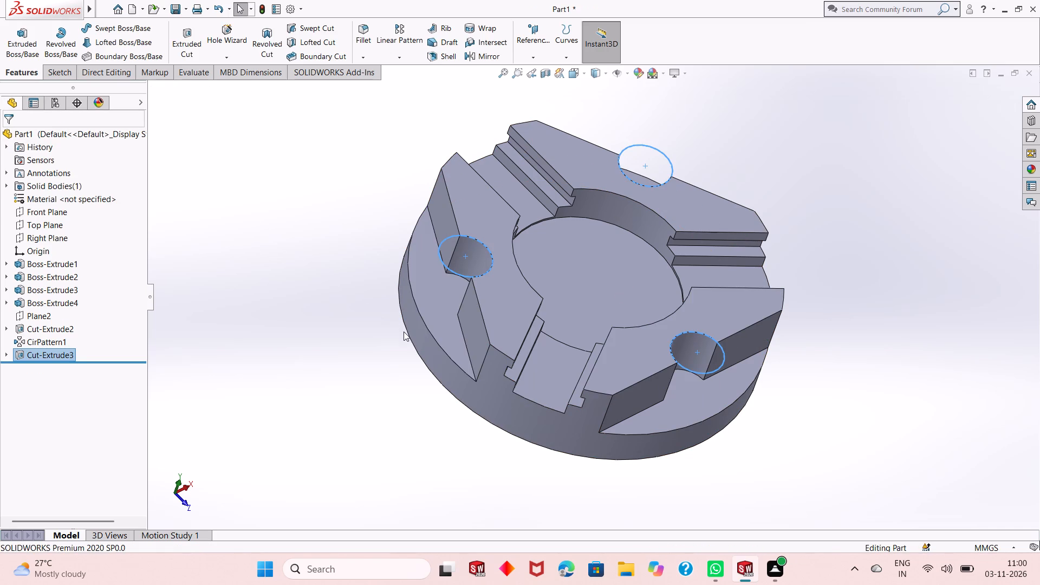
Examine the three semicircular notches in the block edges and the rest of the part from several angles.
middle_drag(389, 357, 377, 429)
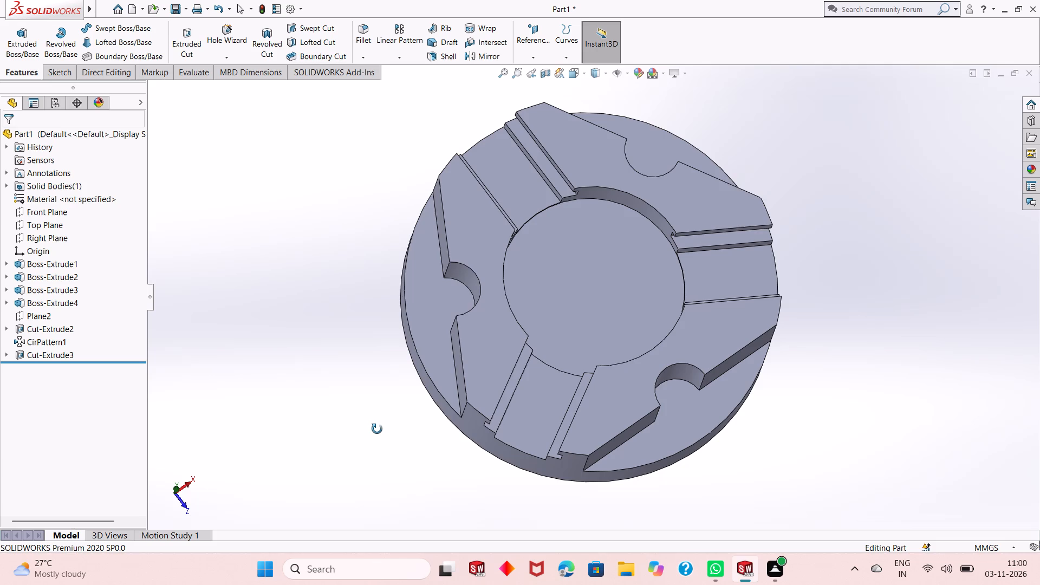
middle_drag(377, 429, 367, 443)
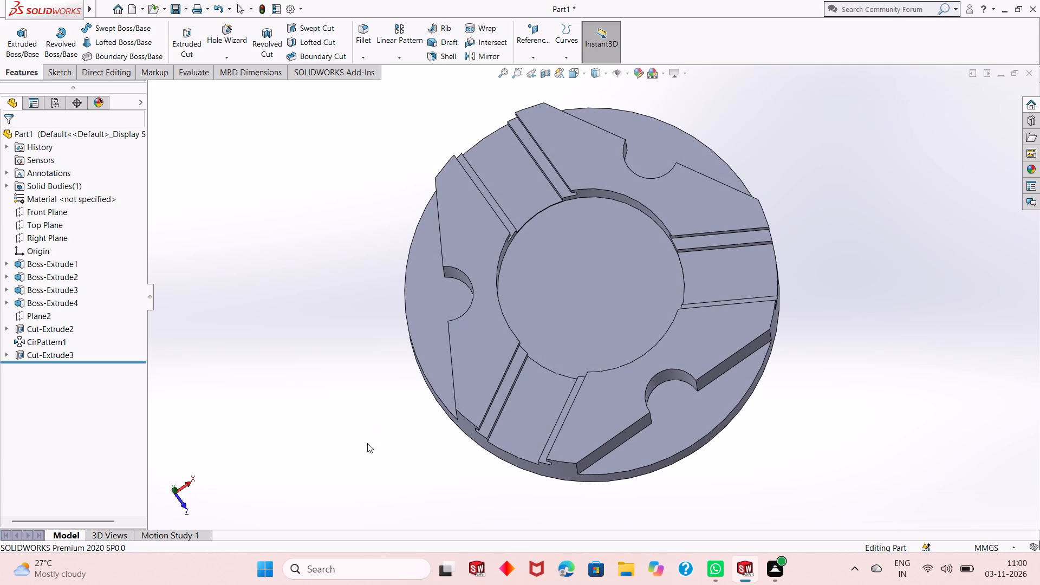
scroll(576, 387, up, 1)
middle_drag(593, 274, 577, 311)
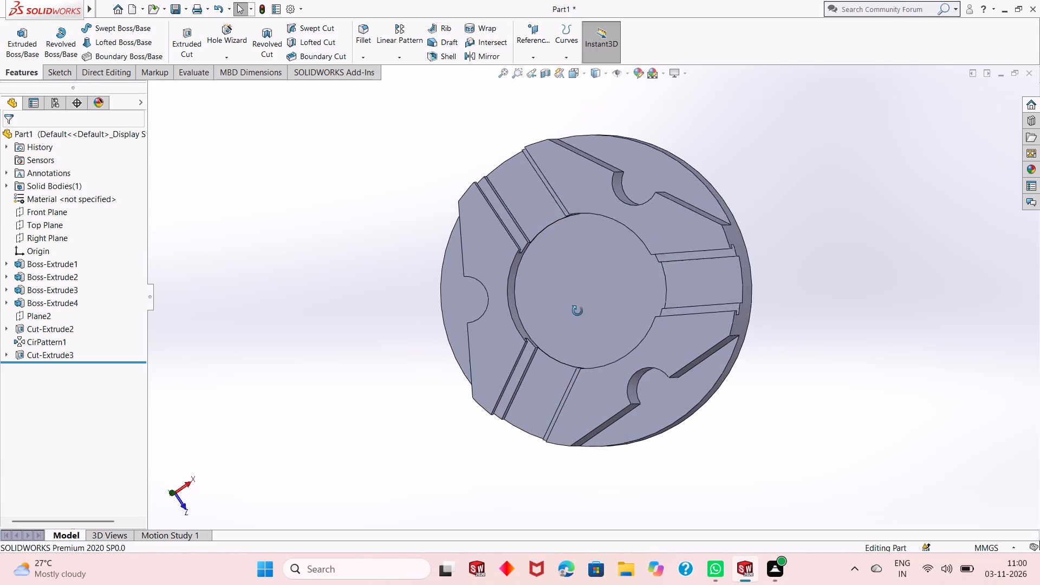
middle_drag(577, 311, 578, 263)
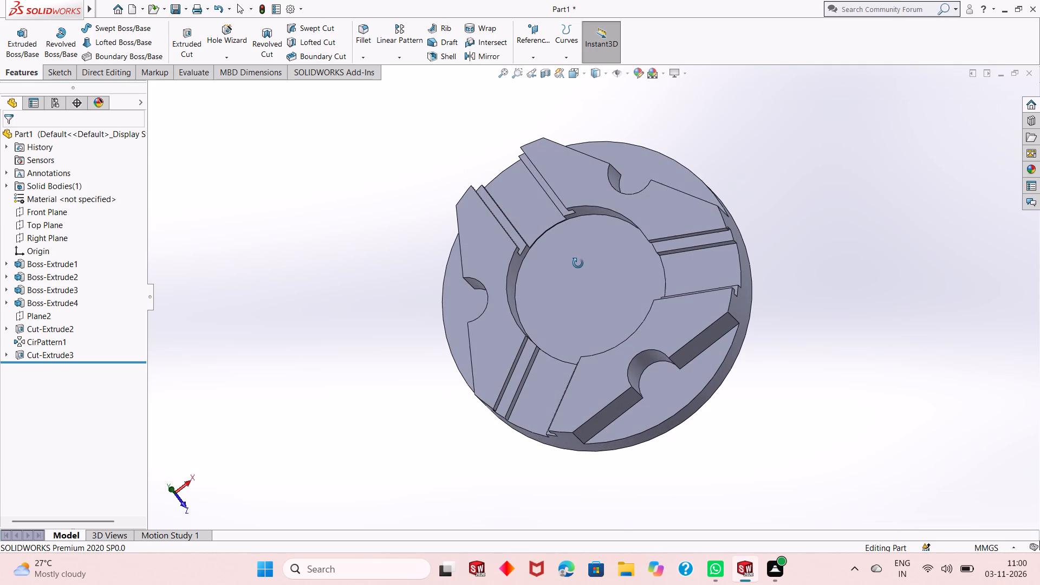
middle_drag(578, 263, 587, 242)
middle_drag(587, 366, 612, 268)
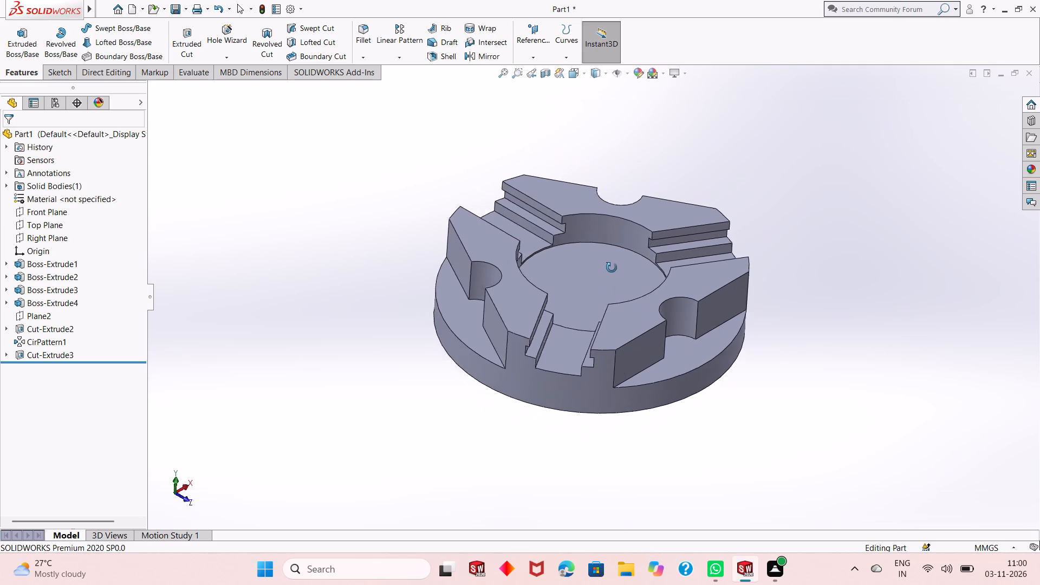
middle_drag(612, 268, 613, 344)
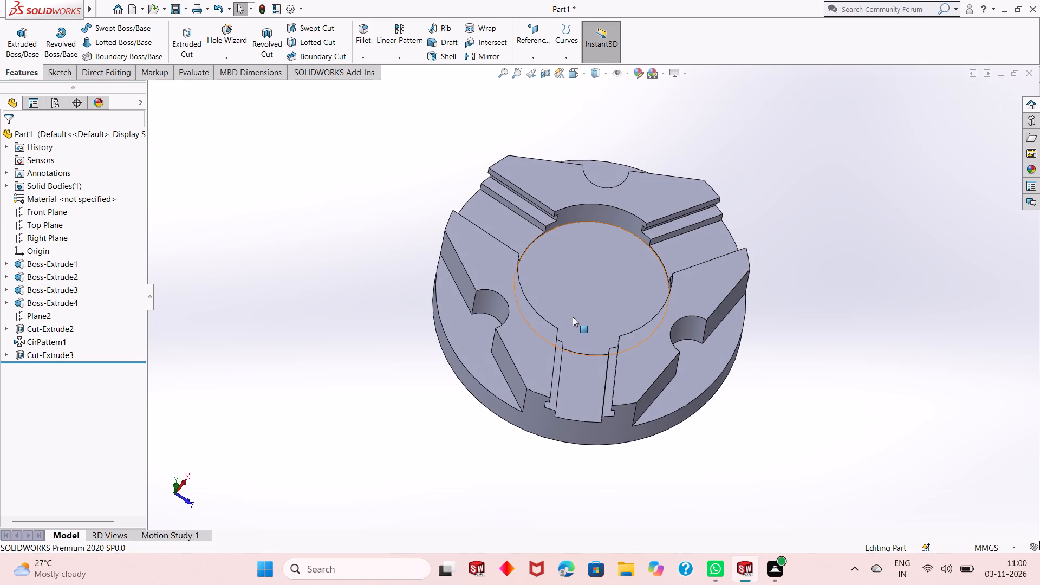
scroll(573, 317, down, 1)
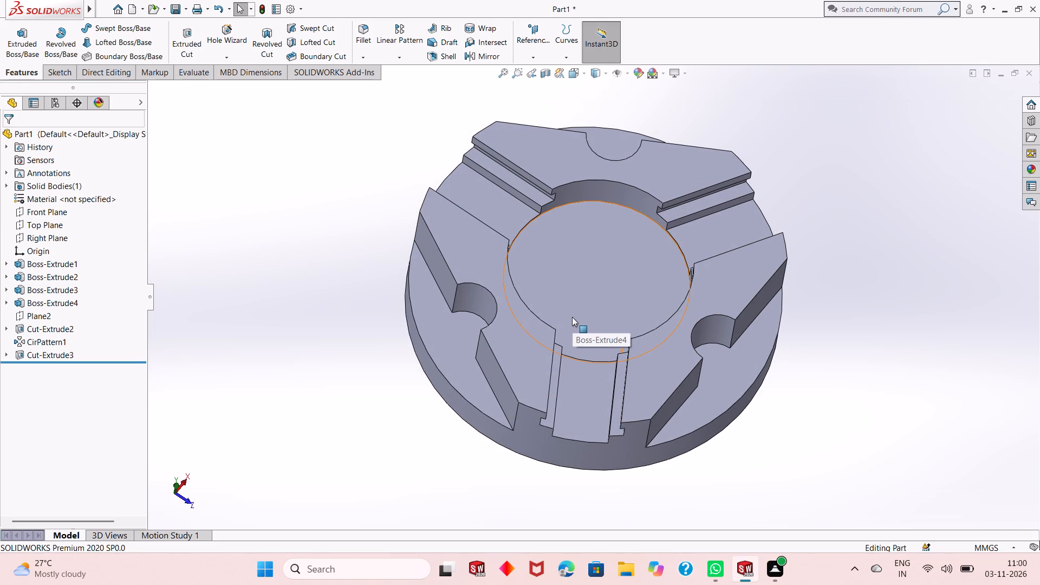
scroll(572, 317, down, 1)
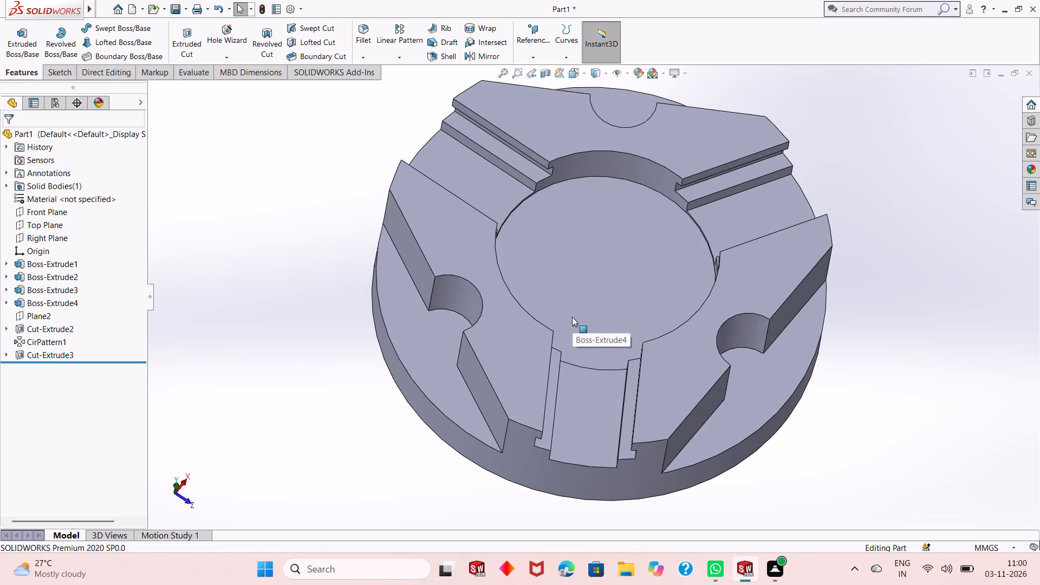
scroll(572, 317, up, 2)
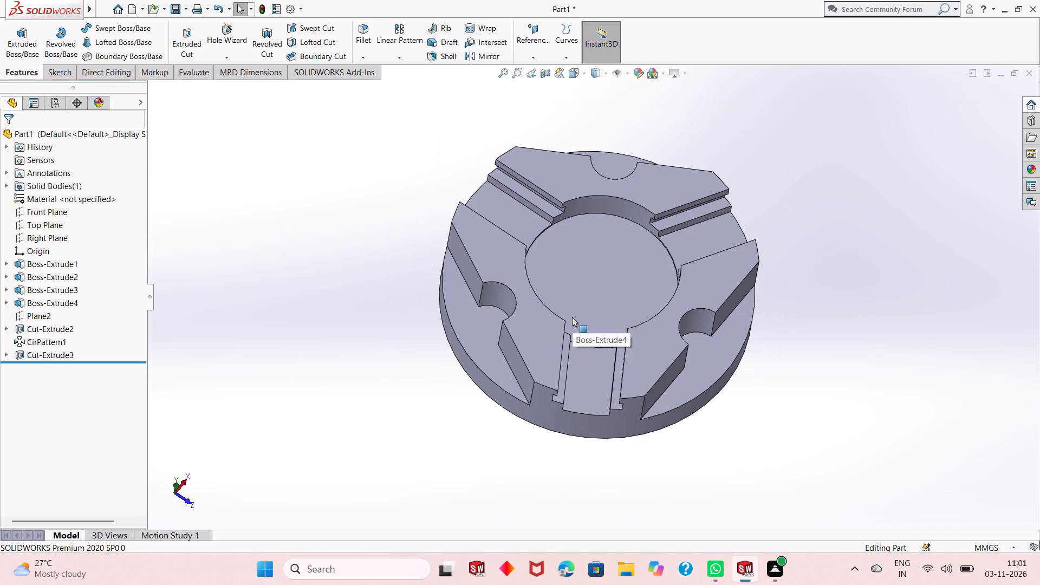
scroll(572, 317, down, 1)
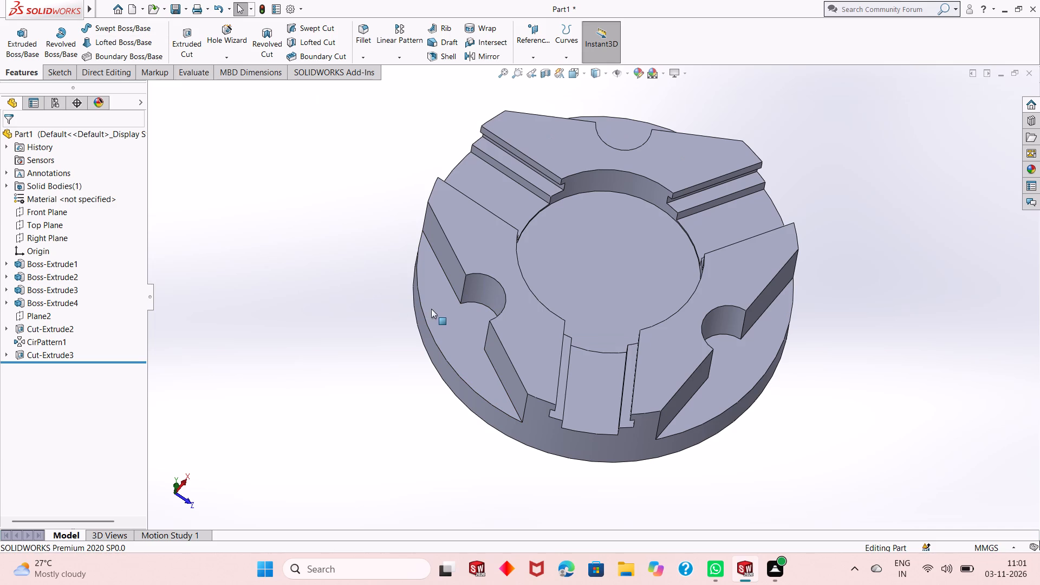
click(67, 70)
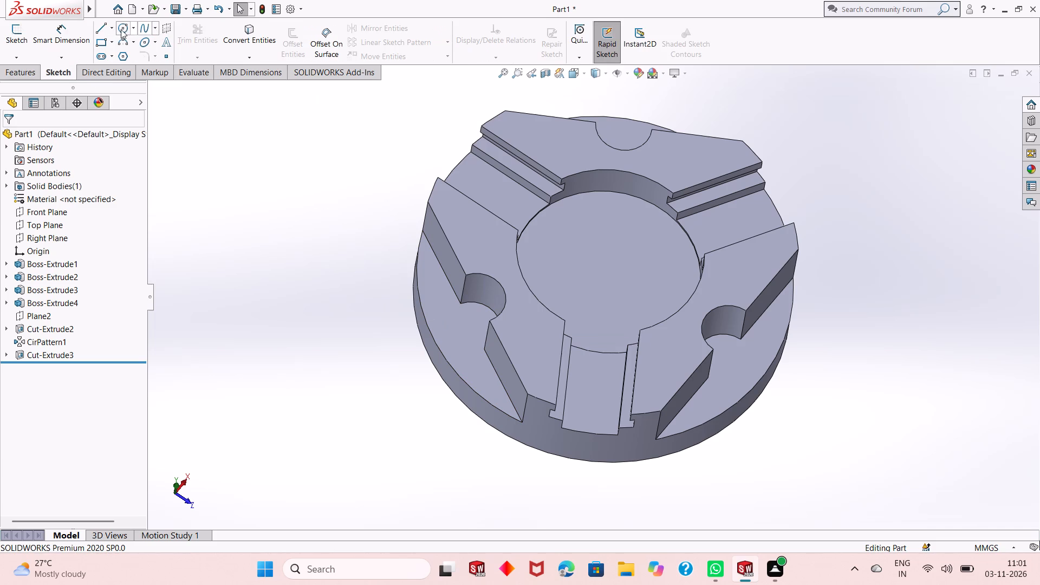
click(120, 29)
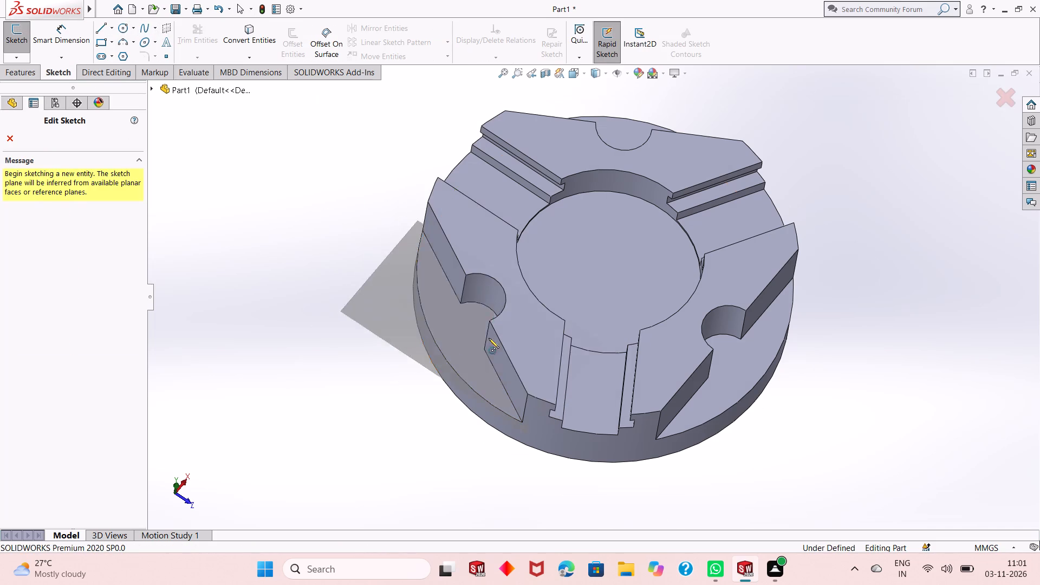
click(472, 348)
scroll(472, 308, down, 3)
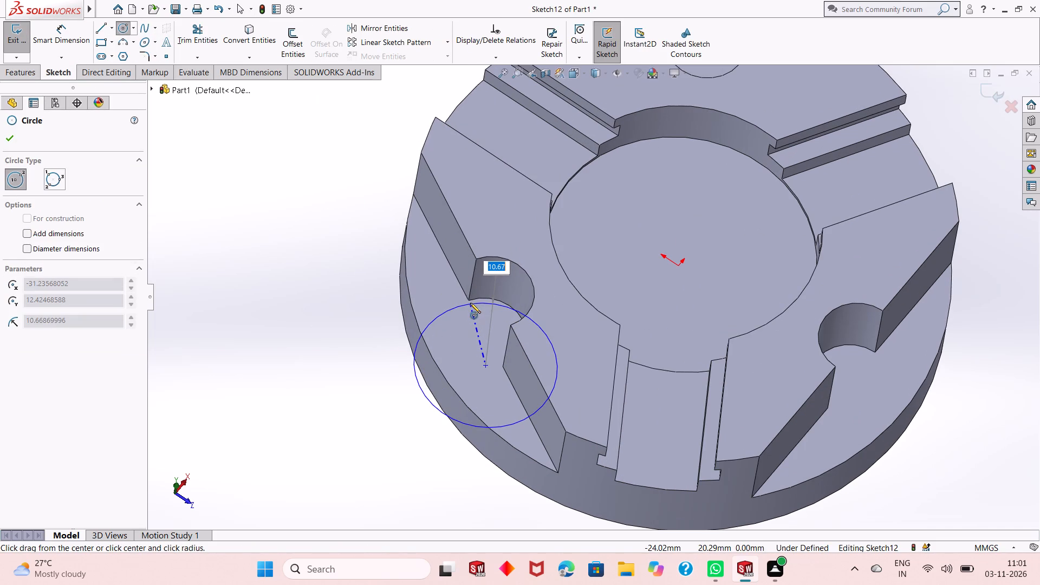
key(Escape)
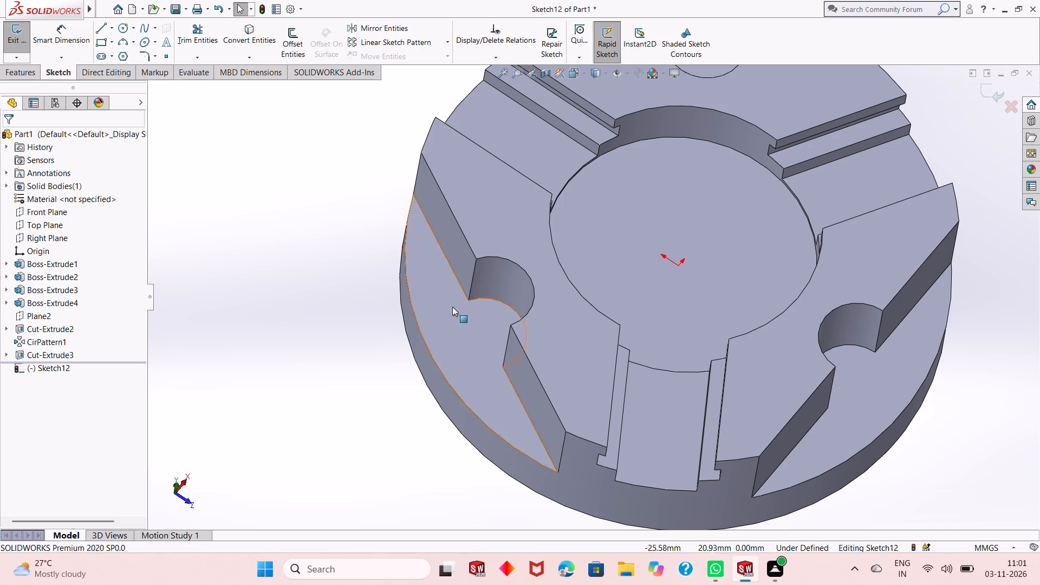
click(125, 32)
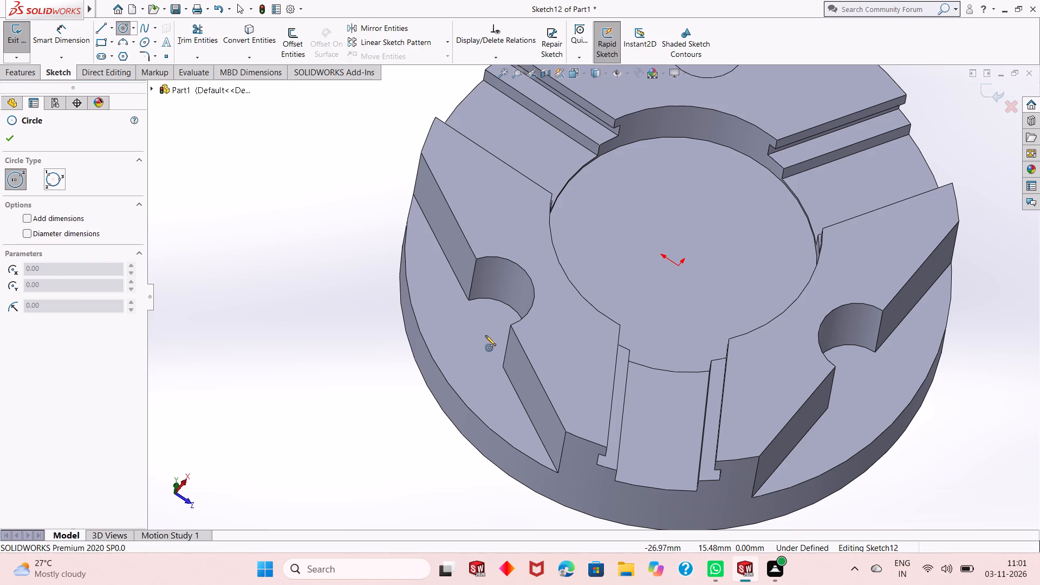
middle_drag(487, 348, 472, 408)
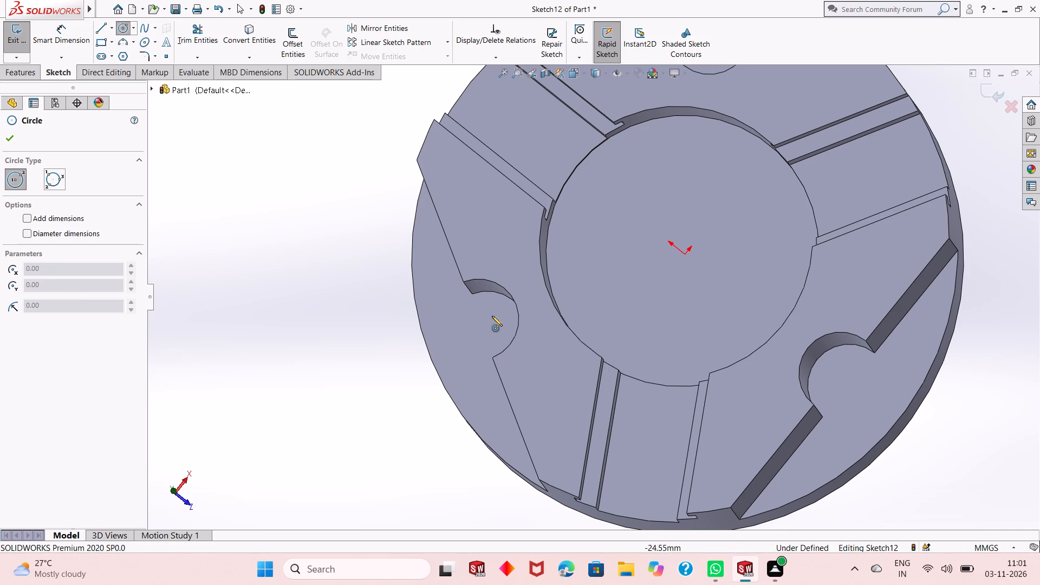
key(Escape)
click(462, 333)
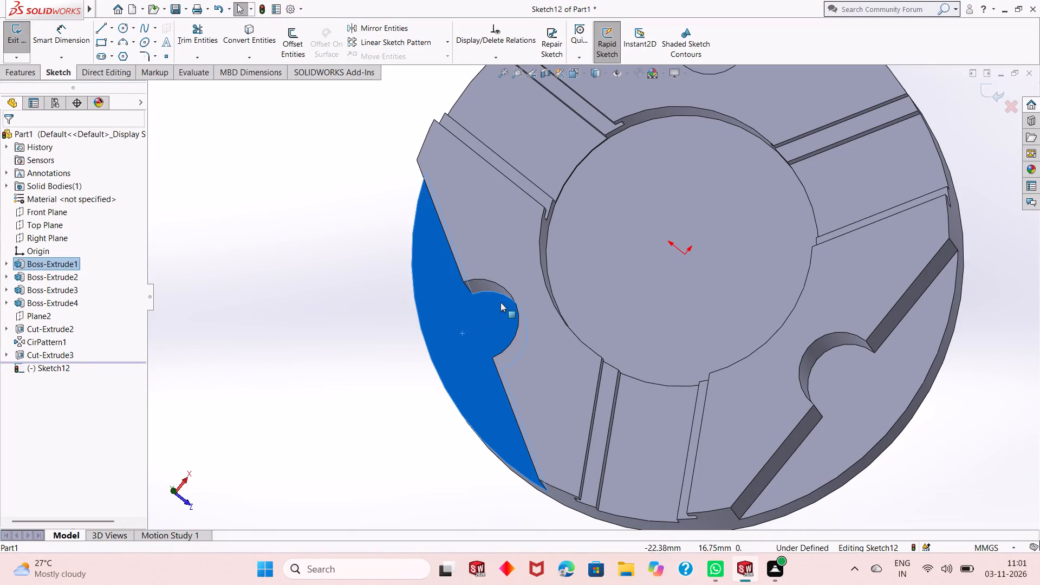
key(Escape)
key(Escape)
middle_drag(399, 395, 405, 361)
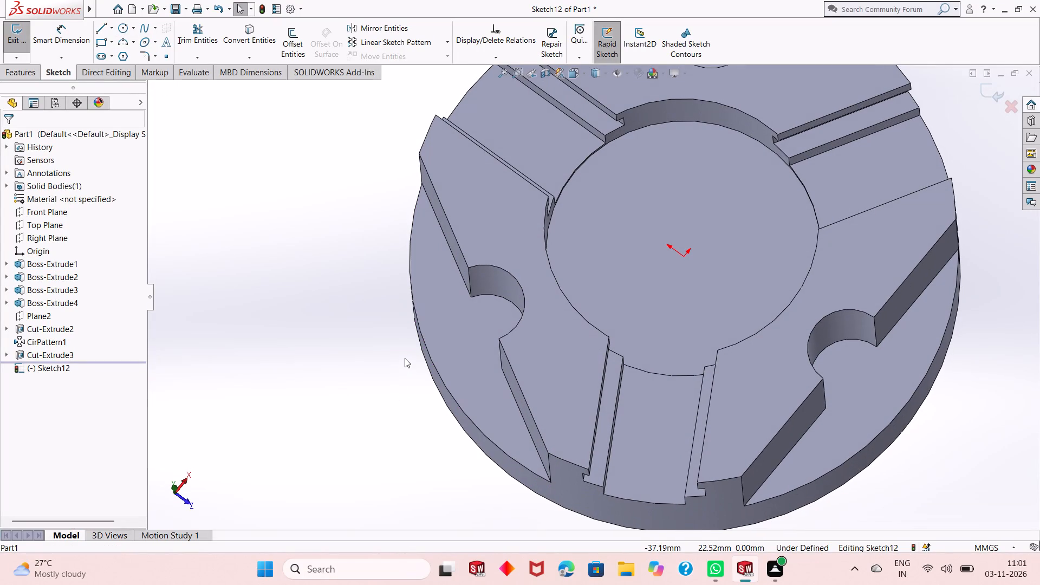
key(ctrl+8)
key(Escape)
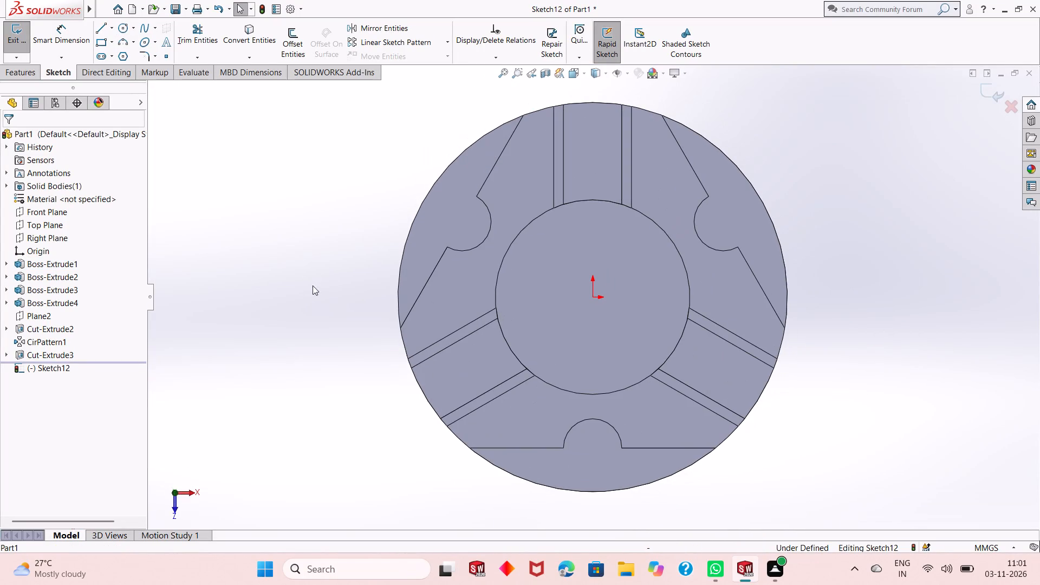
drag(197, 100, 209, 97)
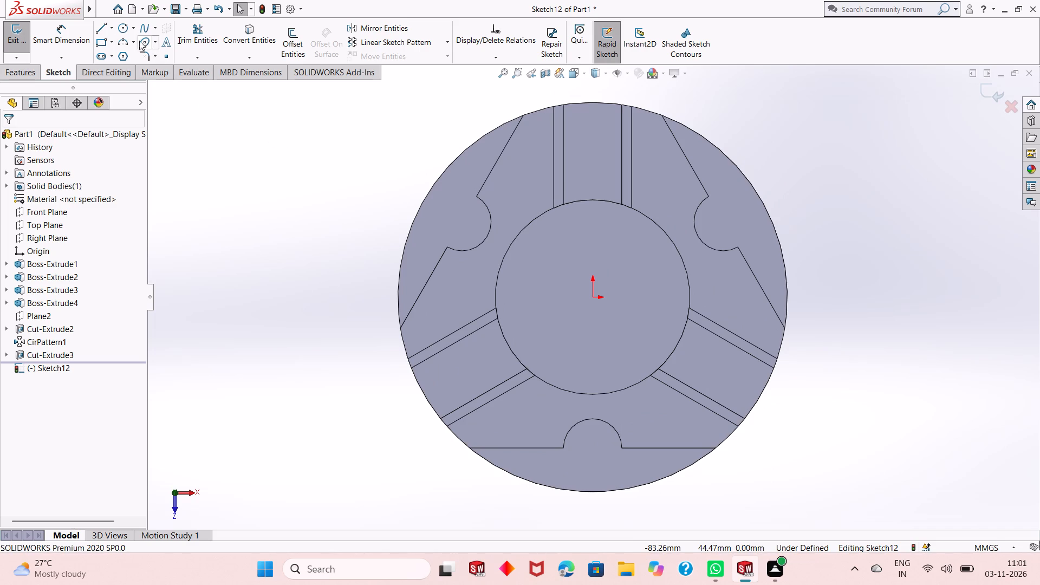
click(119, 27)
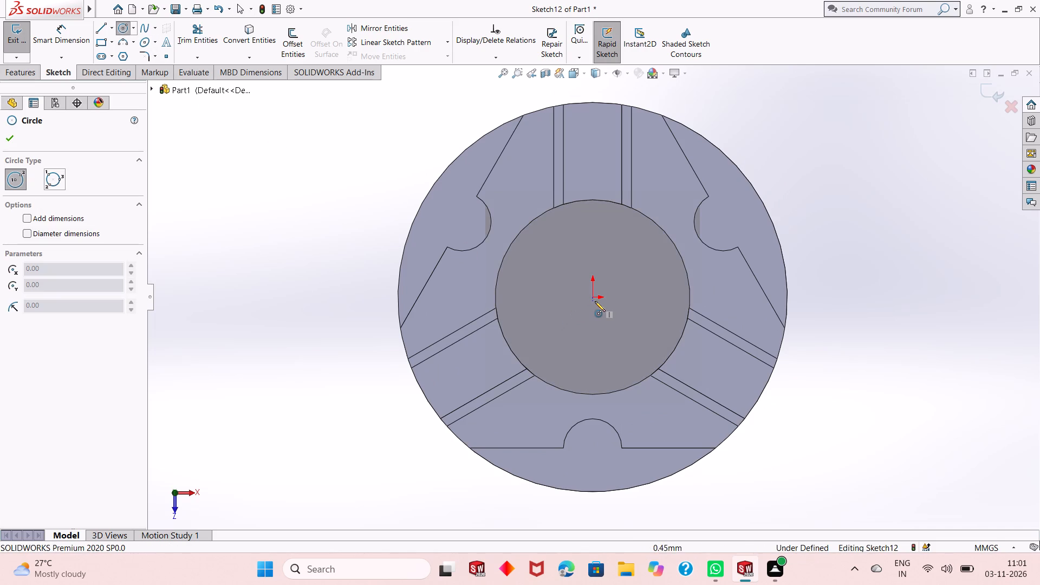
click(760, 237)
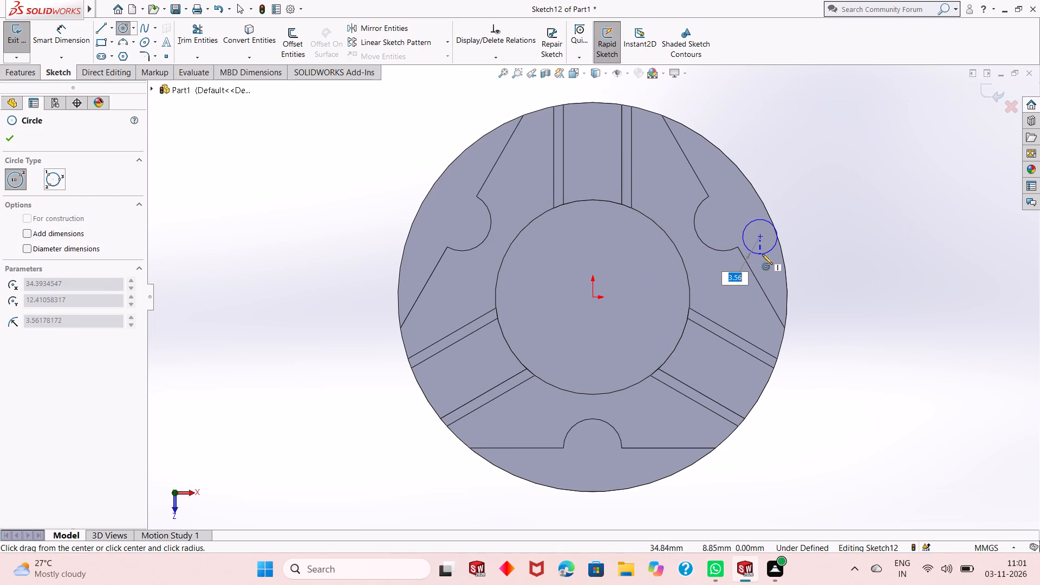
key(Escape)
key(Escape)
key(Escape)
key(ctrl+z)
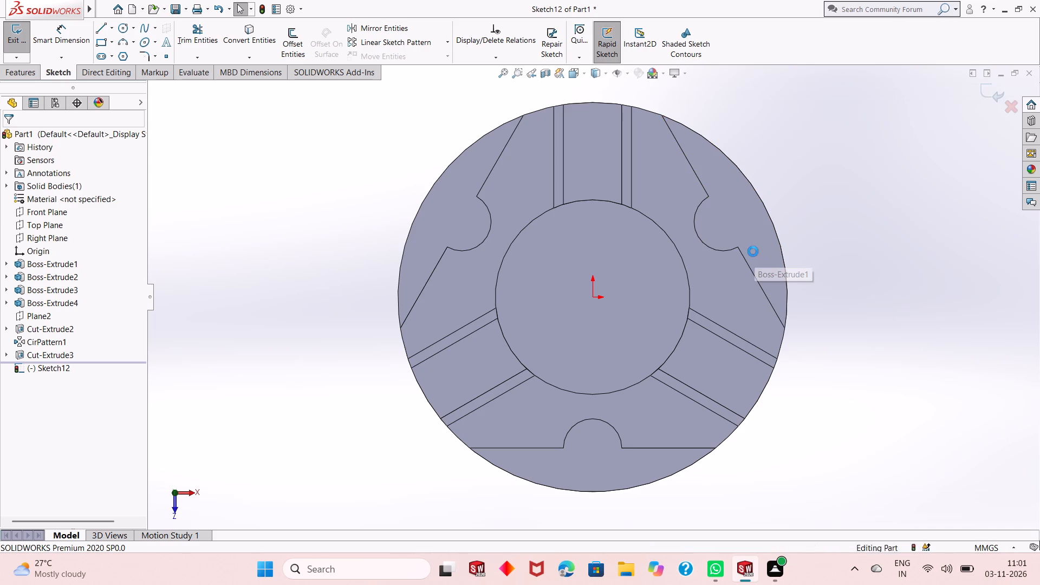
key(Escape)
On the ledge face, sketch a 31 mm radius construction circle centred on the origin and passing through the notch centres.
click(753, 235)
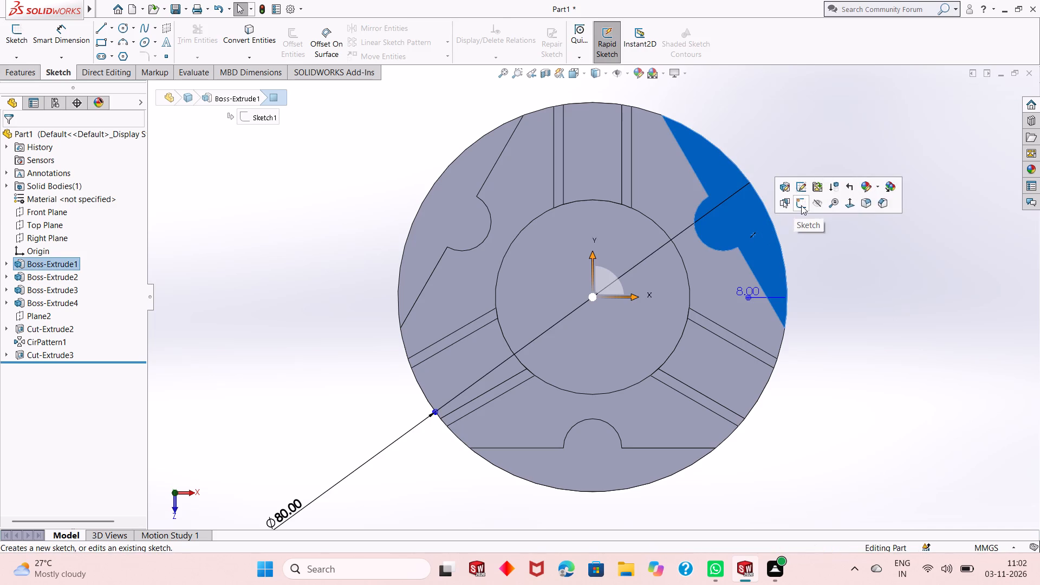
click(801, 205)
key(Escape)
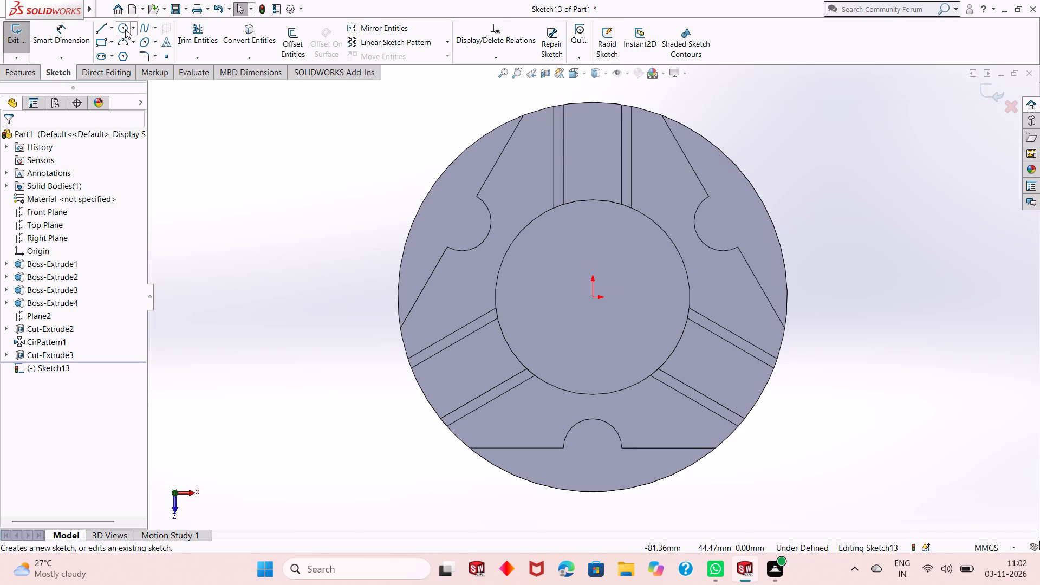
click(125, 29)
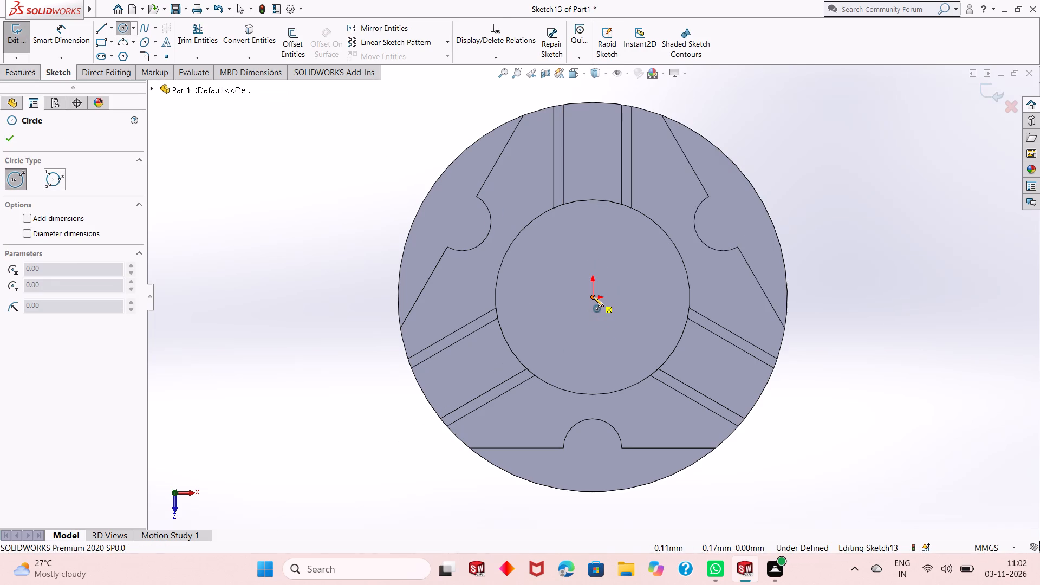
click(593, 296)
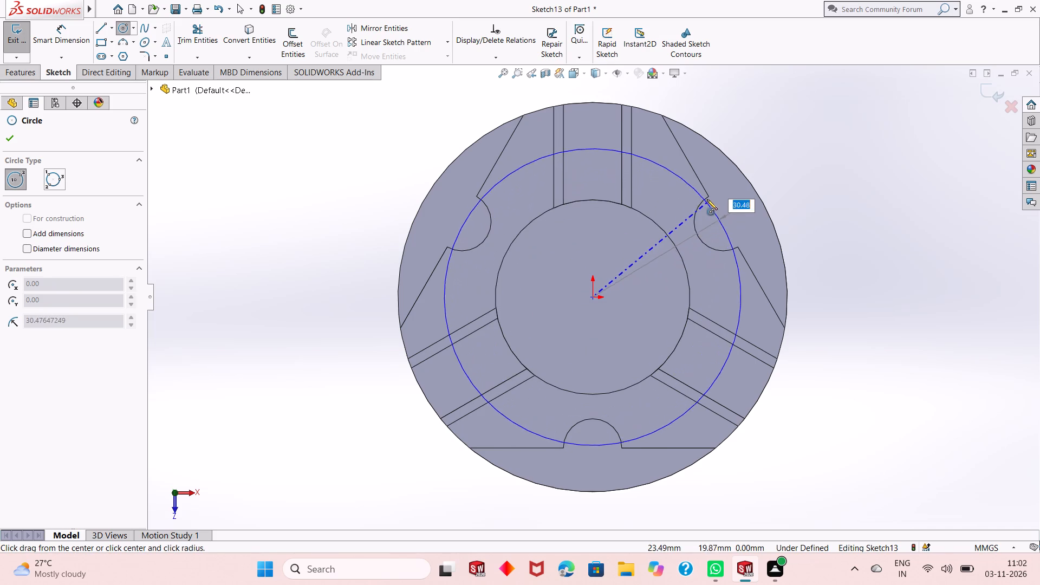
click(724, 222)
key(Escape)
key(Escape)
key(Escape)
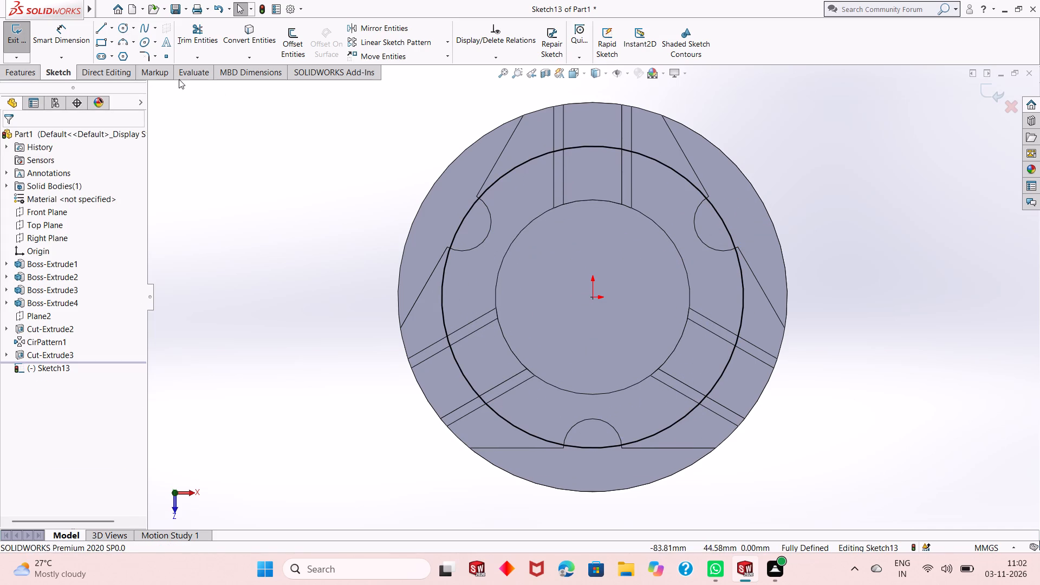
click(462, 220)
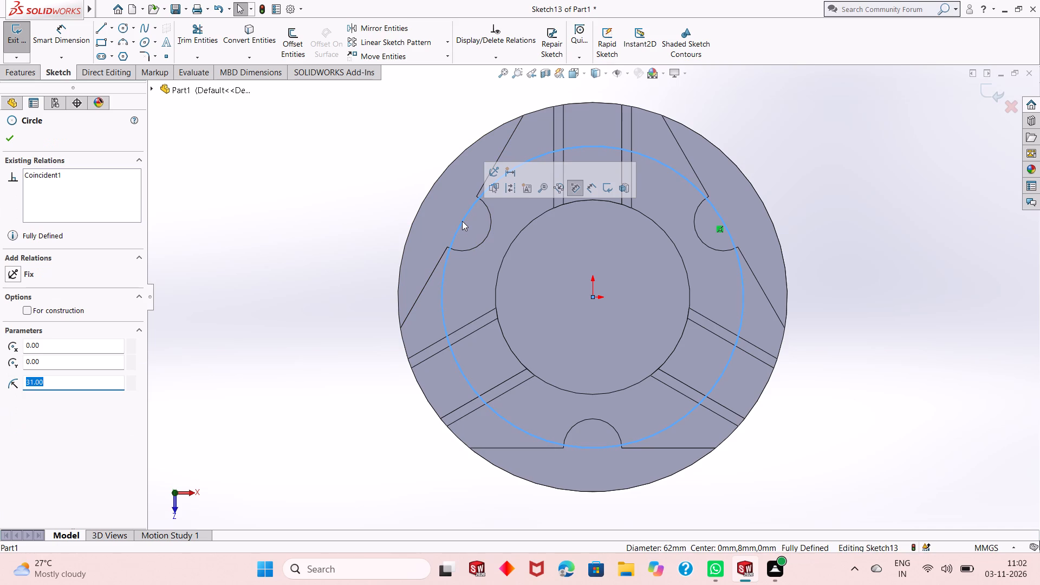
click(512, 189)
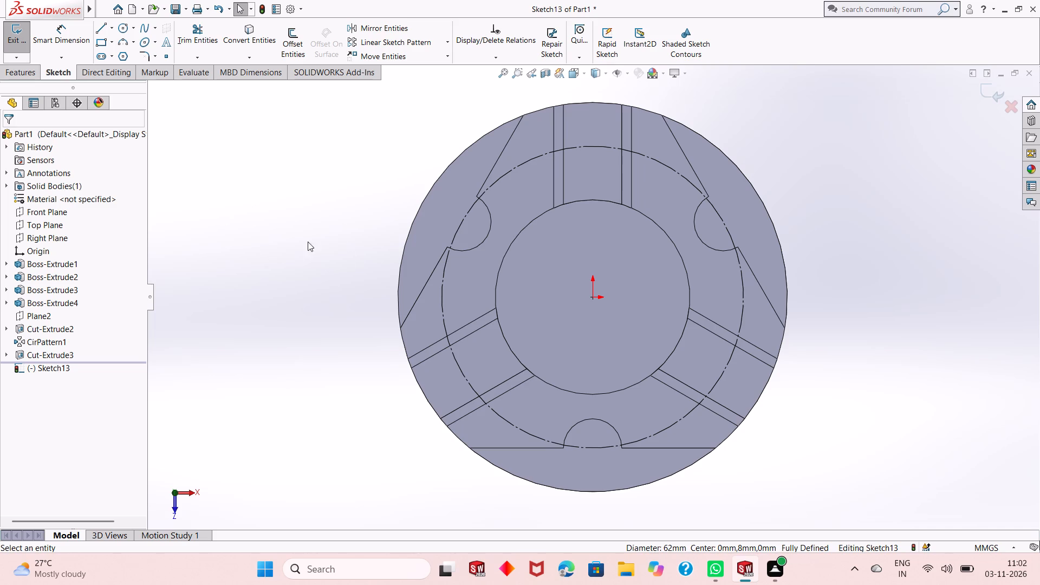
Sketch a circle about 8.9 mm in diameter centred on the construction circle at the centre of the +Z side notch.
middle_drag(527, 375, 516, 320)
middle_drag(578, 452, 577, 427)
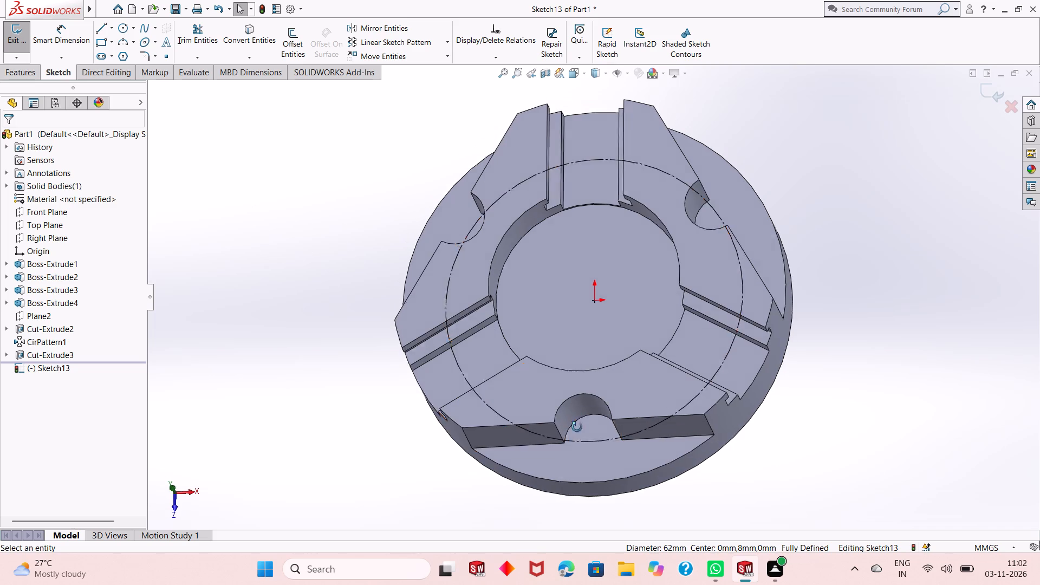
middle_drag(577, 427, 539, 434)
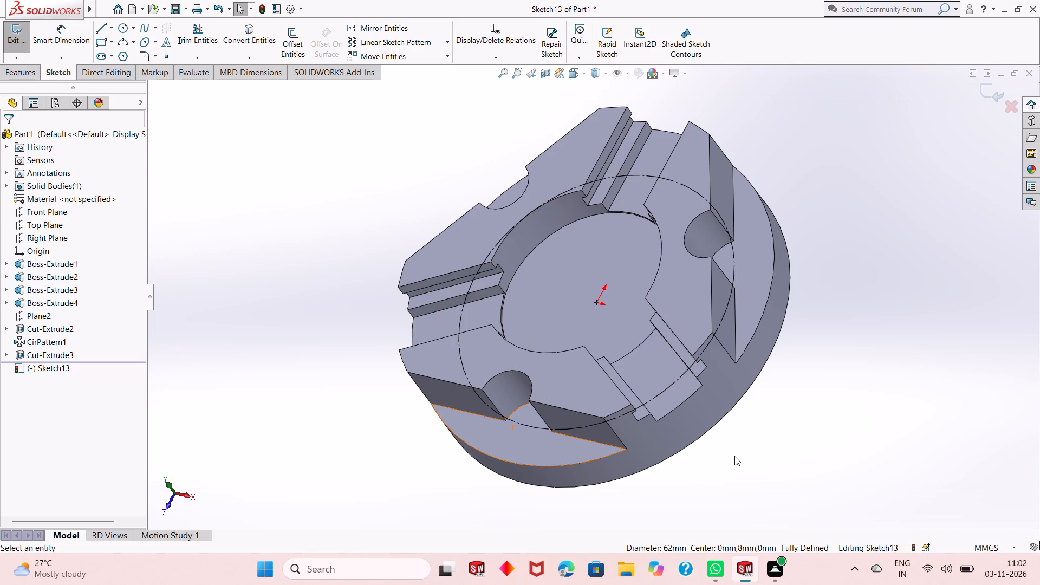
middle_drag(656, 472, 652, 472)
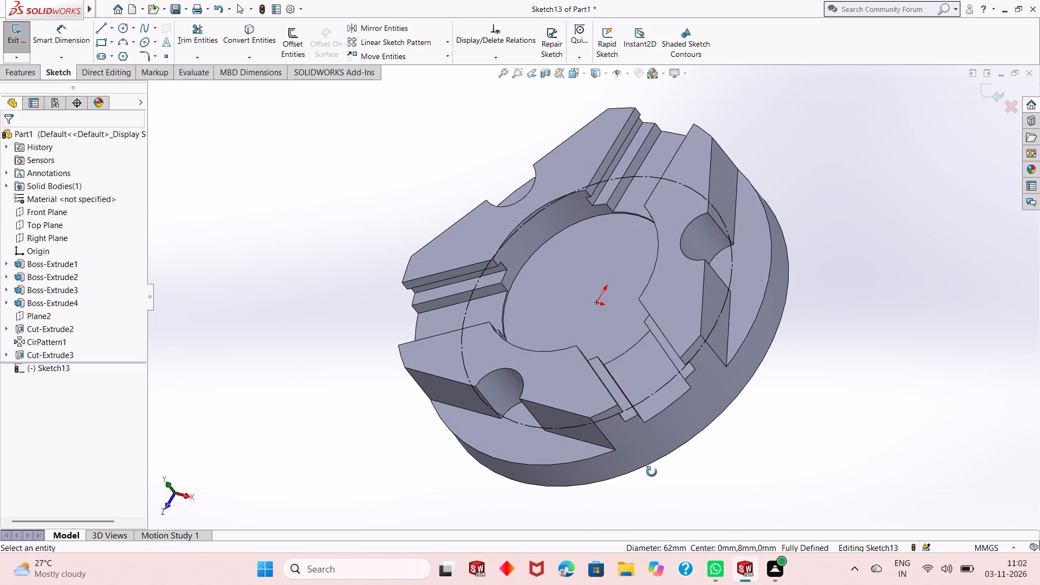
middle_drag(652, 472, 661, 478)
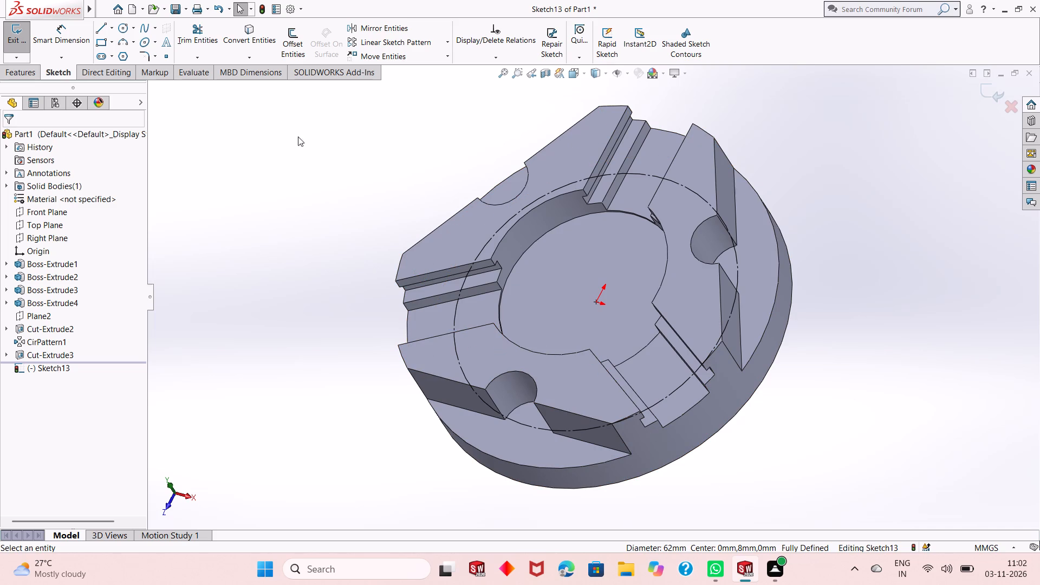
key(ctrl+8)
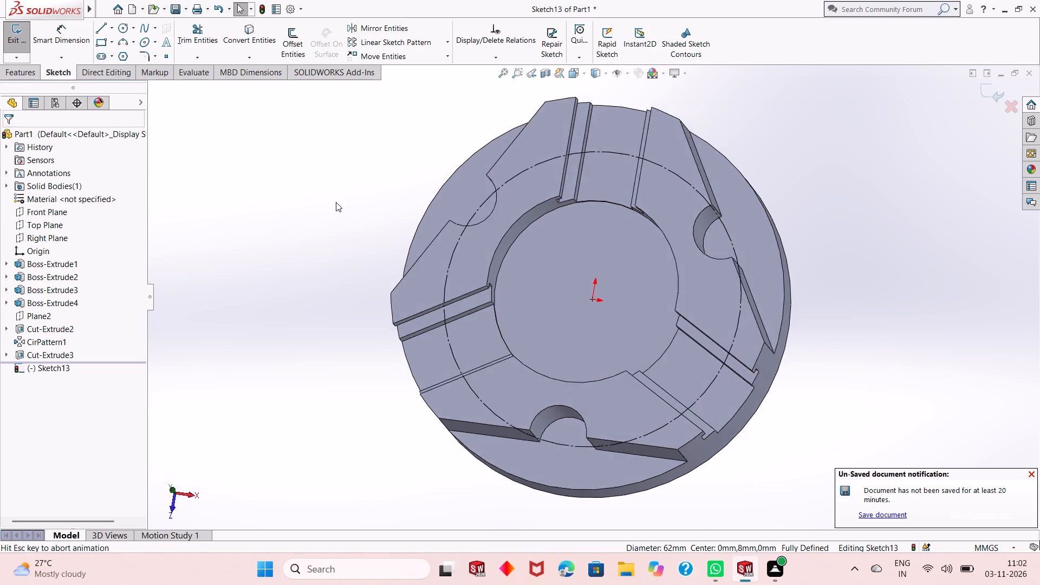
click(127, 31)
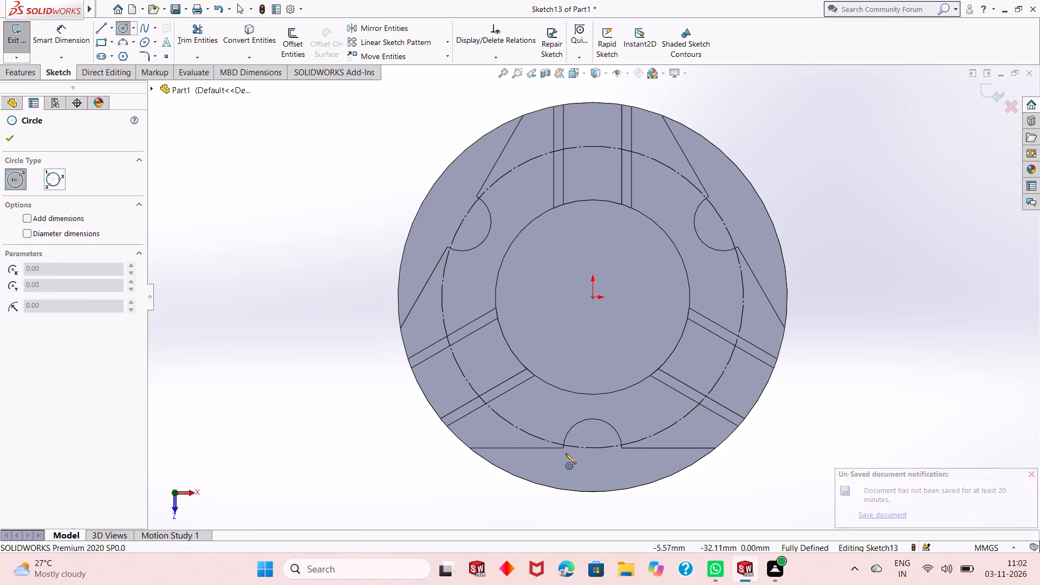
click(594, 447)
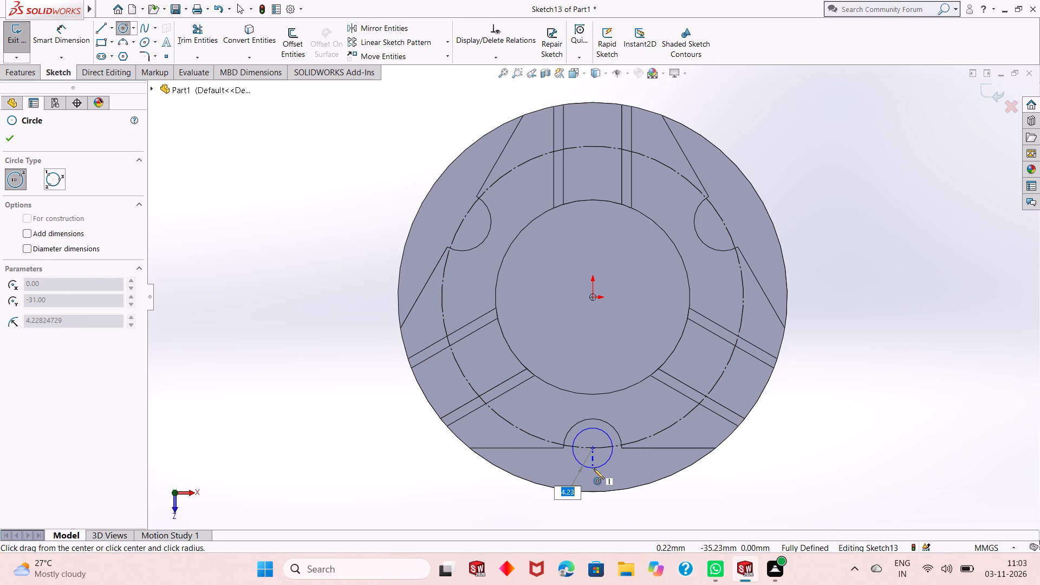
click(594, 470)
right_click(240, 249)
click(249, 255)
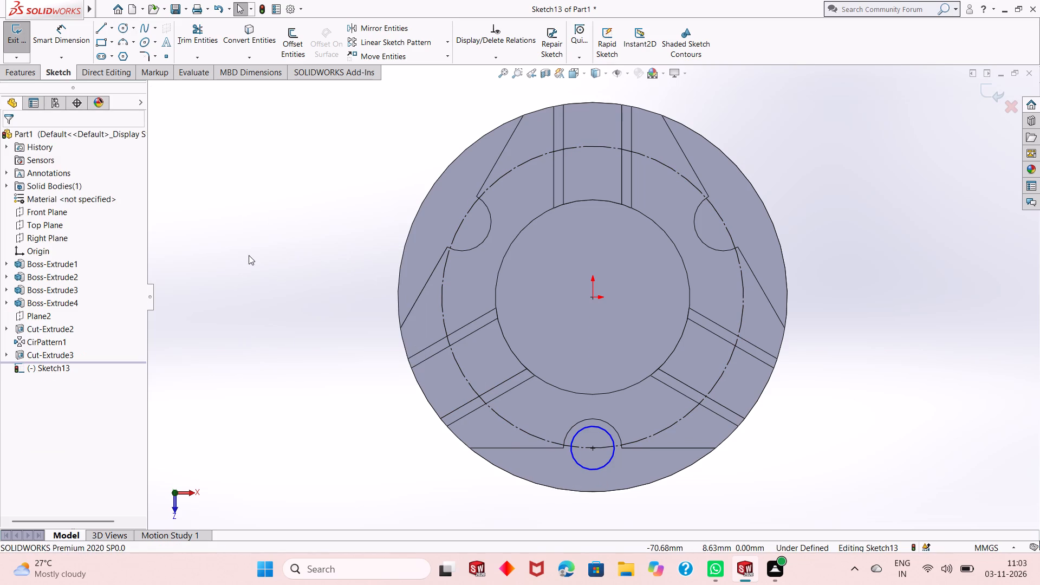
Dimension the new circle at the +Z side notch to a diameter of 8 mm.
click(60, 41)
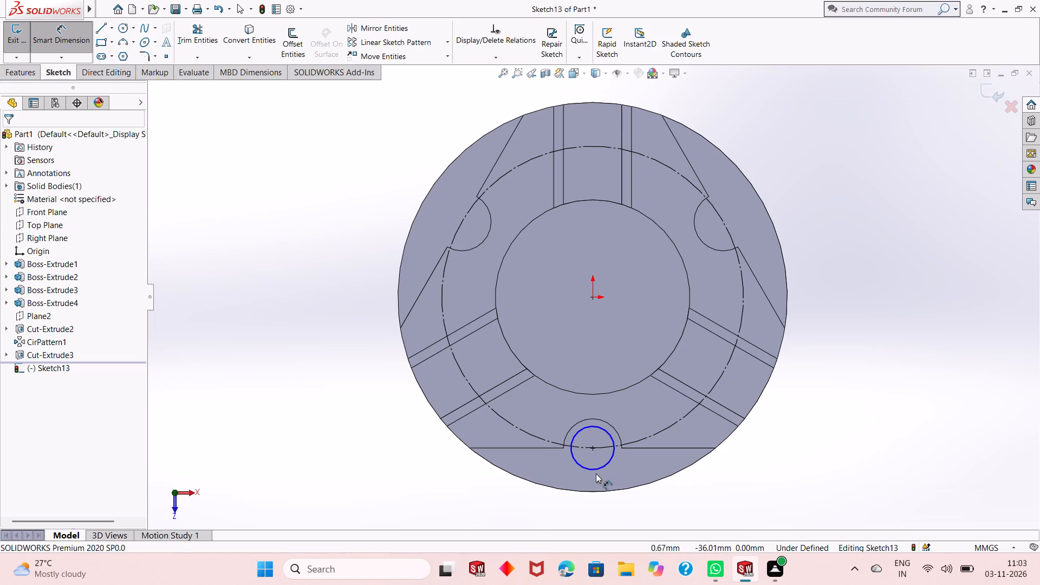
click(608, 467)
click(609, 461)
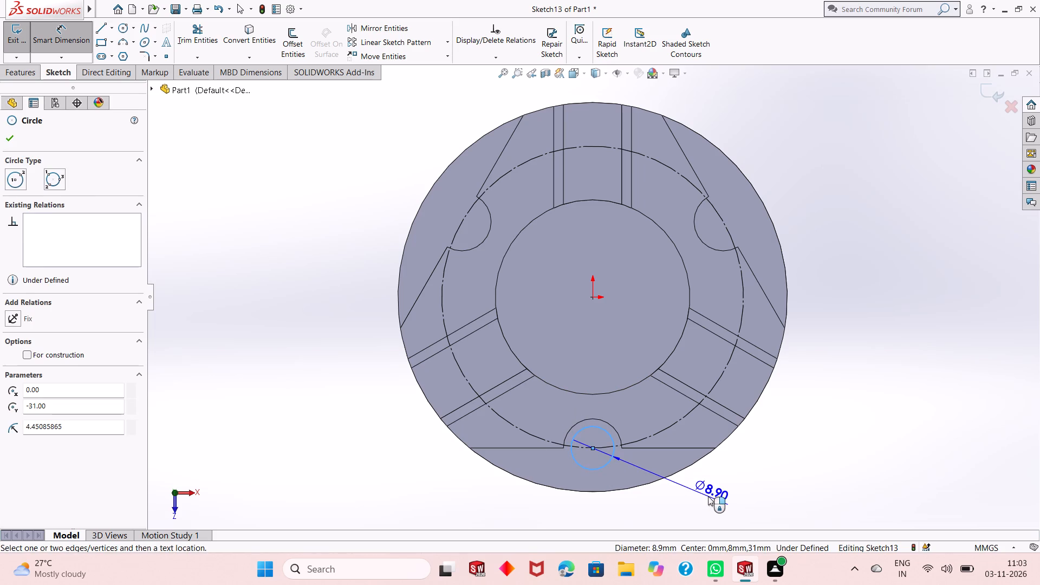
click(708, 496)
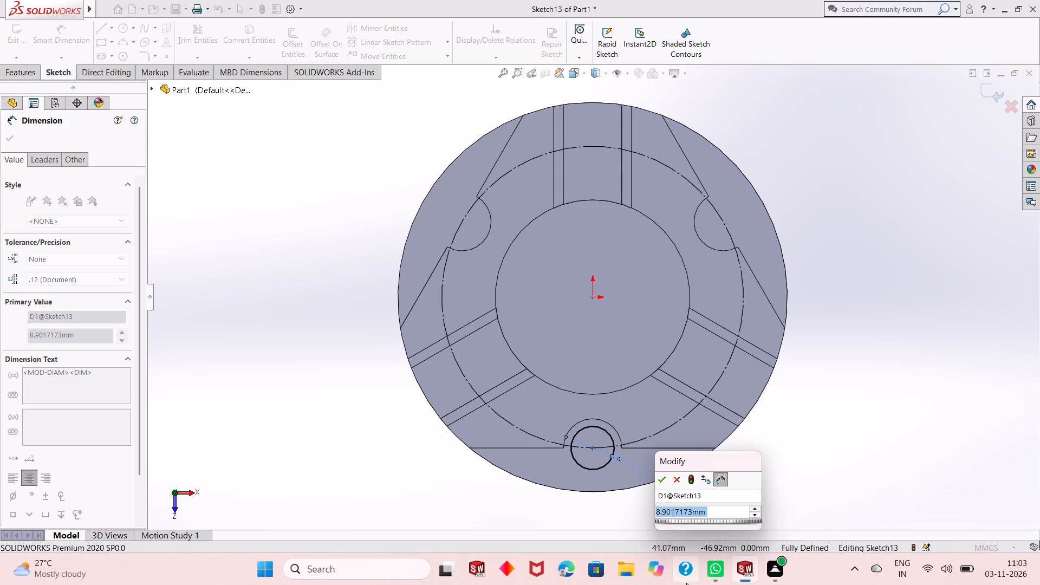
key(8)
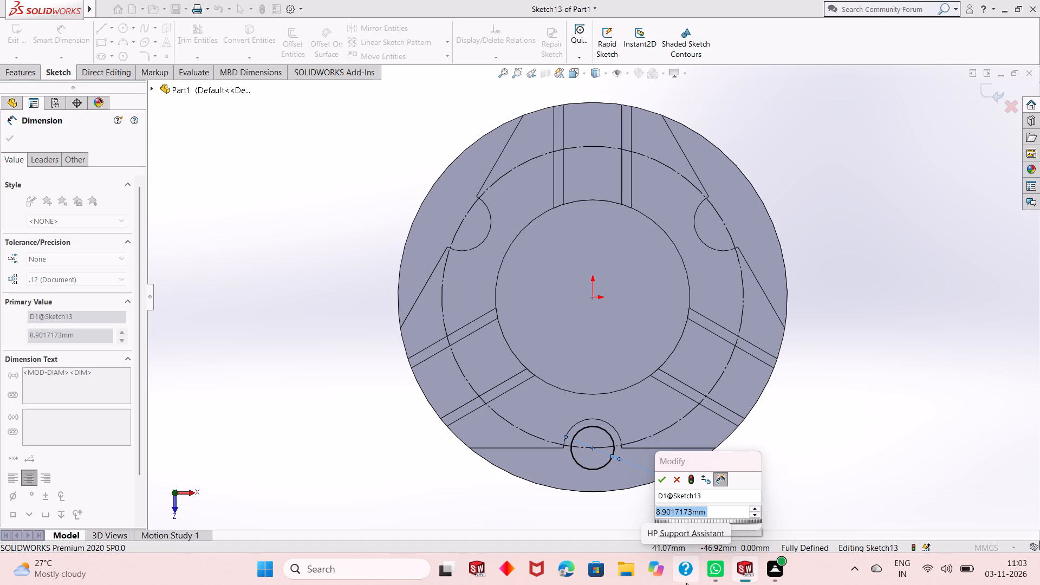
key(Return)
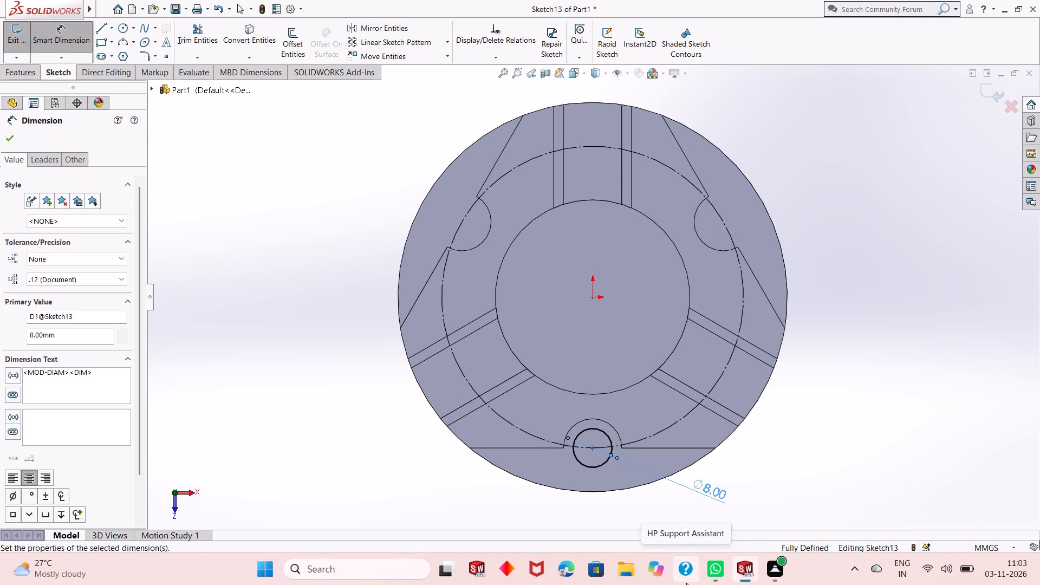
right_click(833, 264)
click(846, 301)
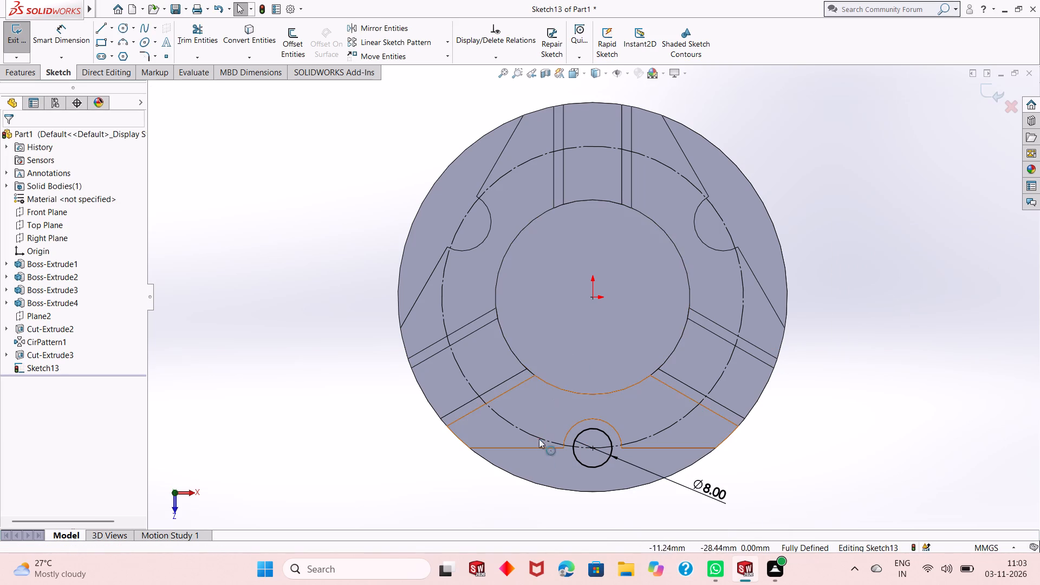
Pattern the 8 mm circle circularly about the origin as 3 equally spaced instances over 360 degrees.
click(584, 466)
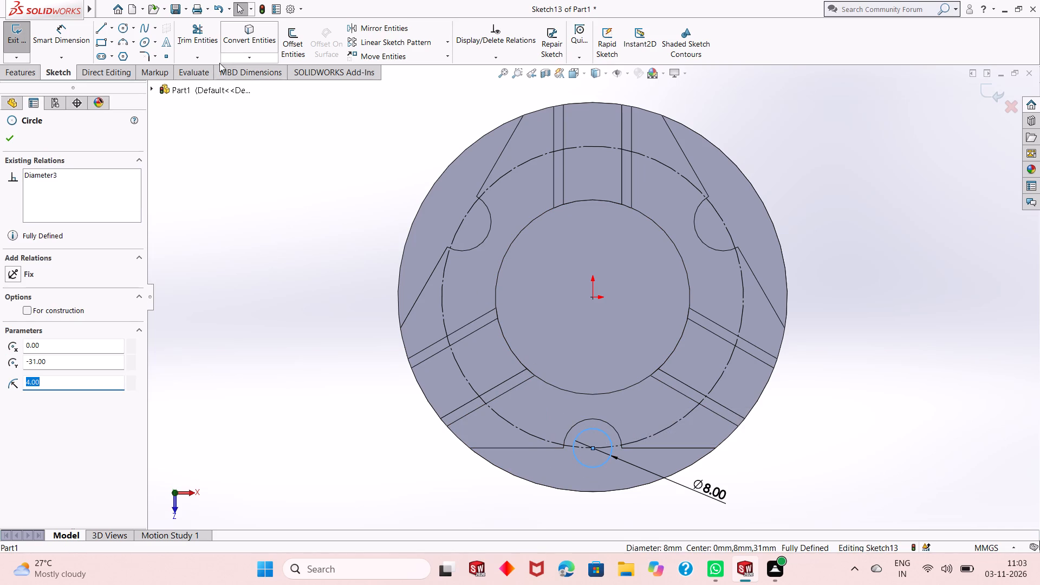
click(448, 45)
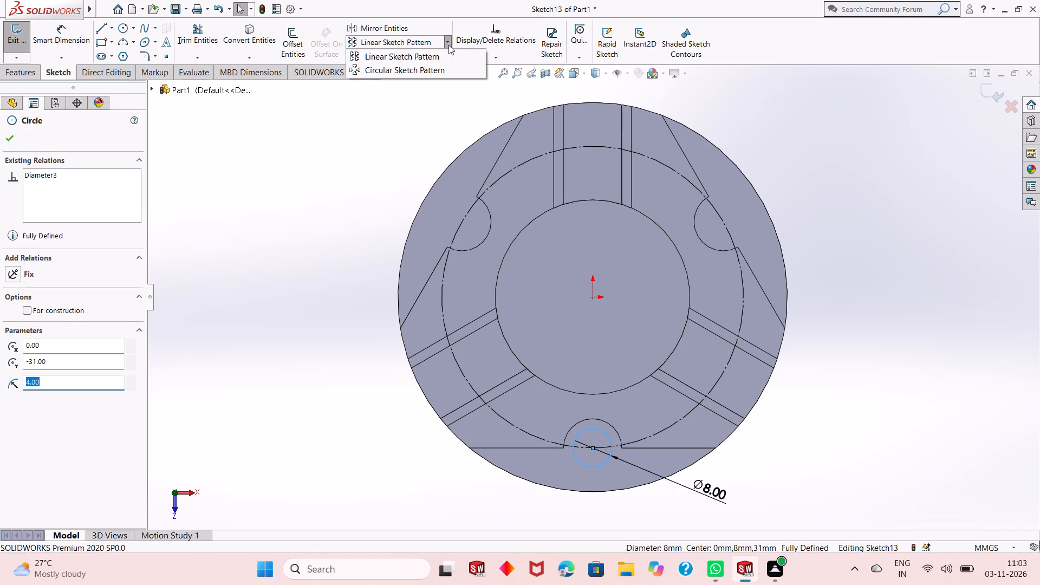
click(446, 67)
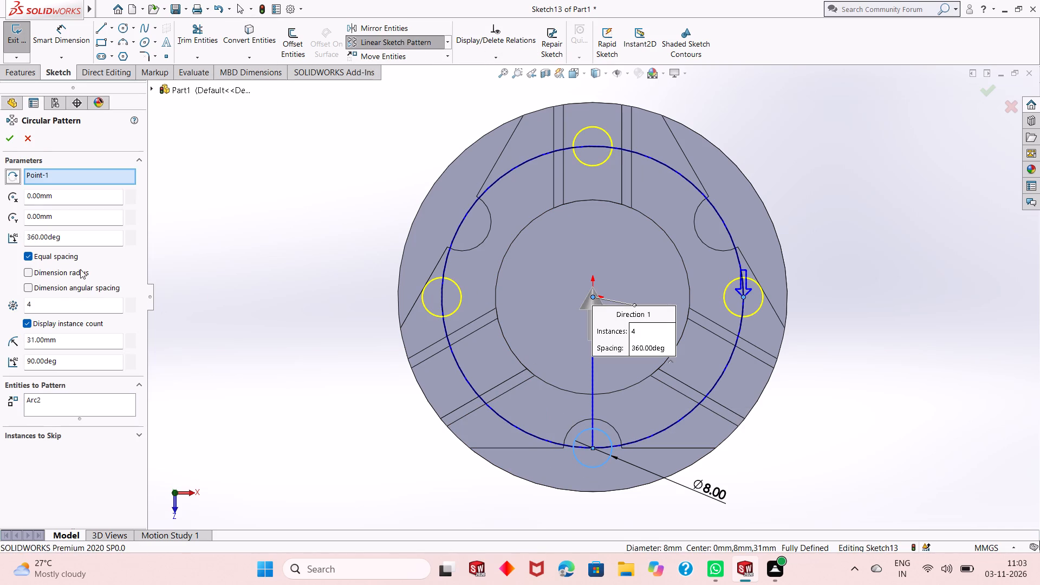
double_click(38, 304)
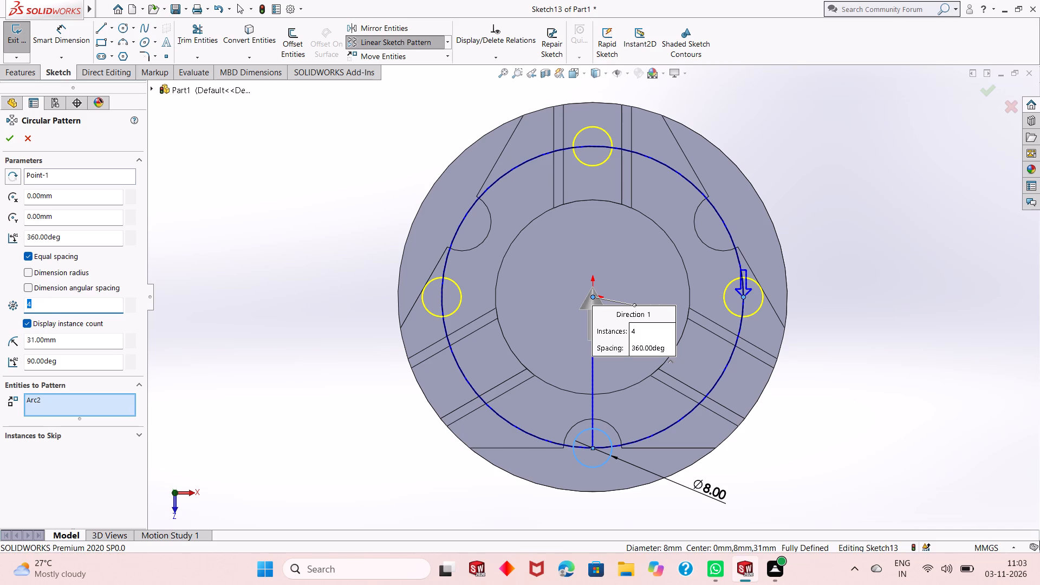
key(3)
key(Return)
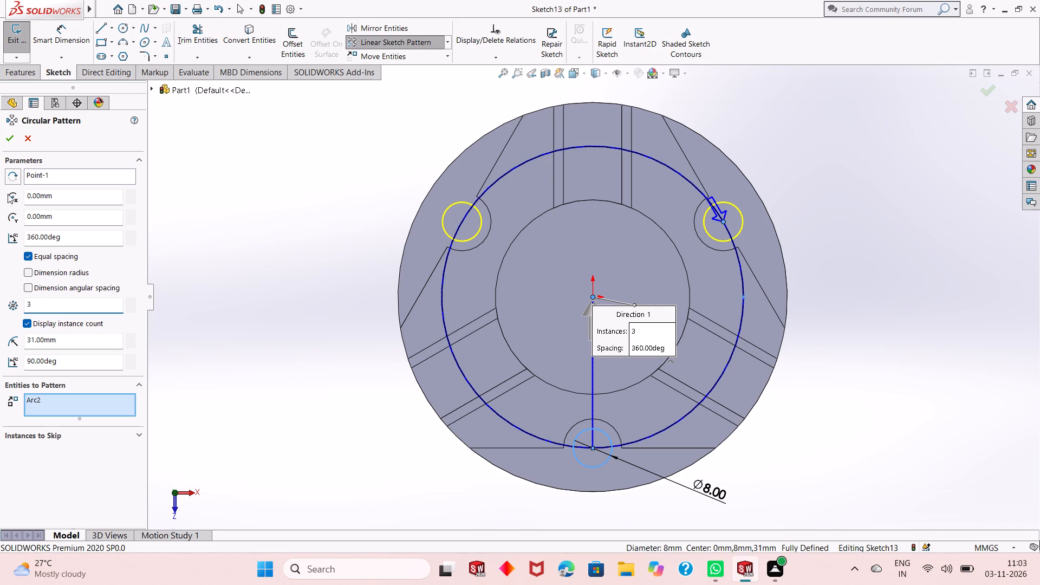
click(5, 141)
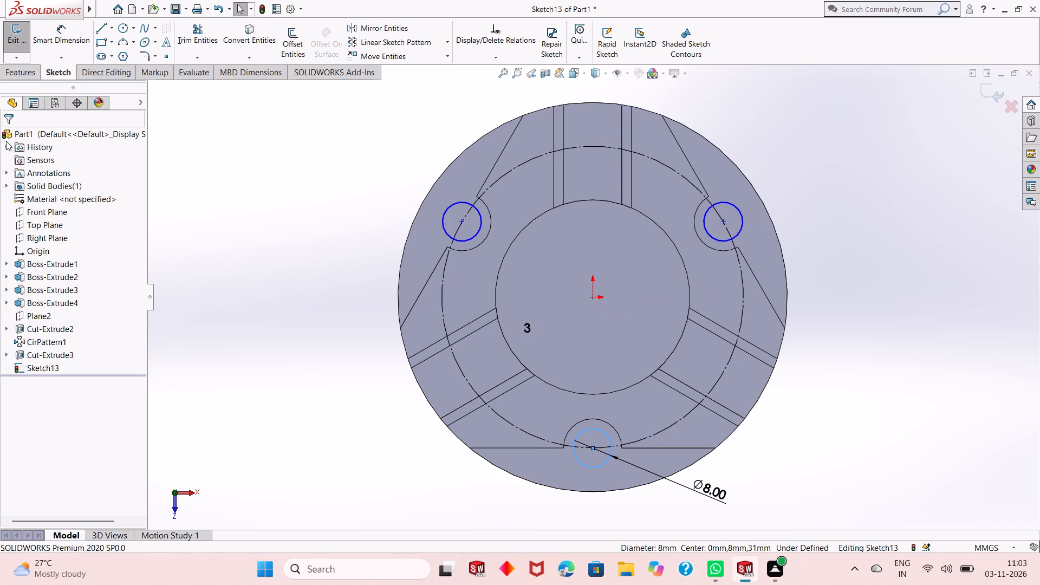
click(271, 188)
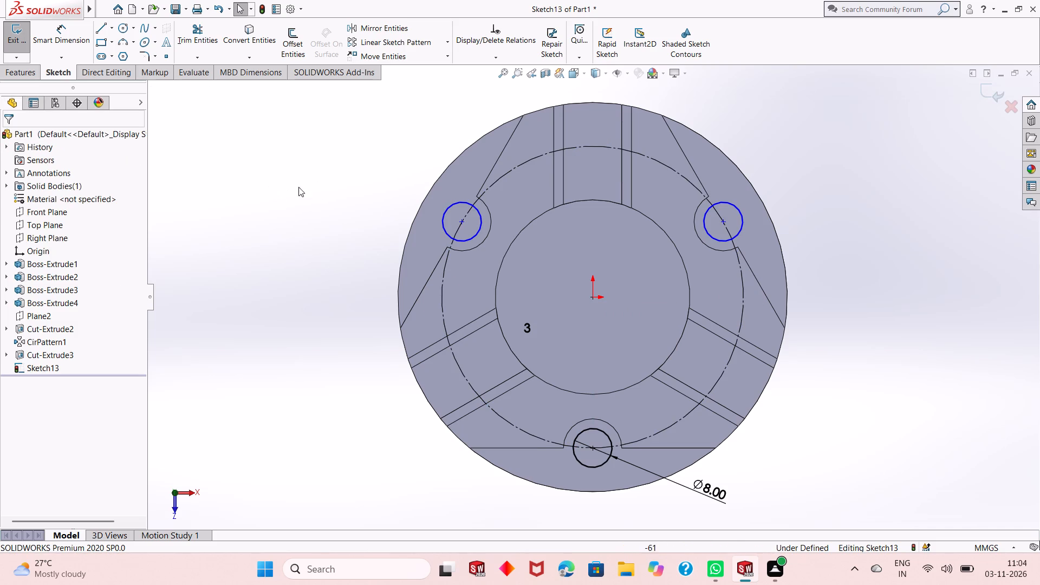
Make the centres of the two patterned circles coincident with the 31 mm radius construction circle.
click(462, 224)
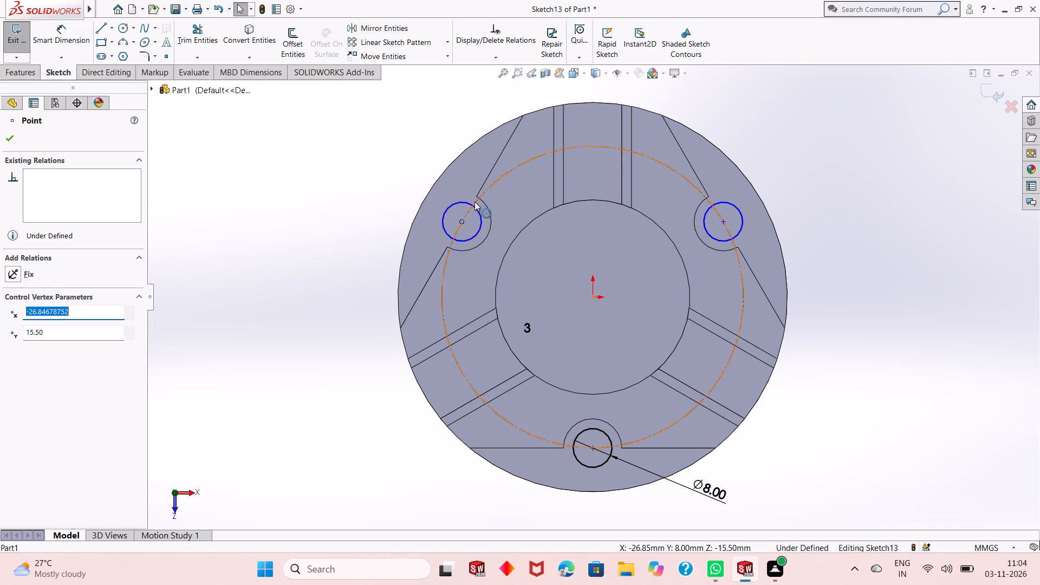
ctrl+click(475, 200)
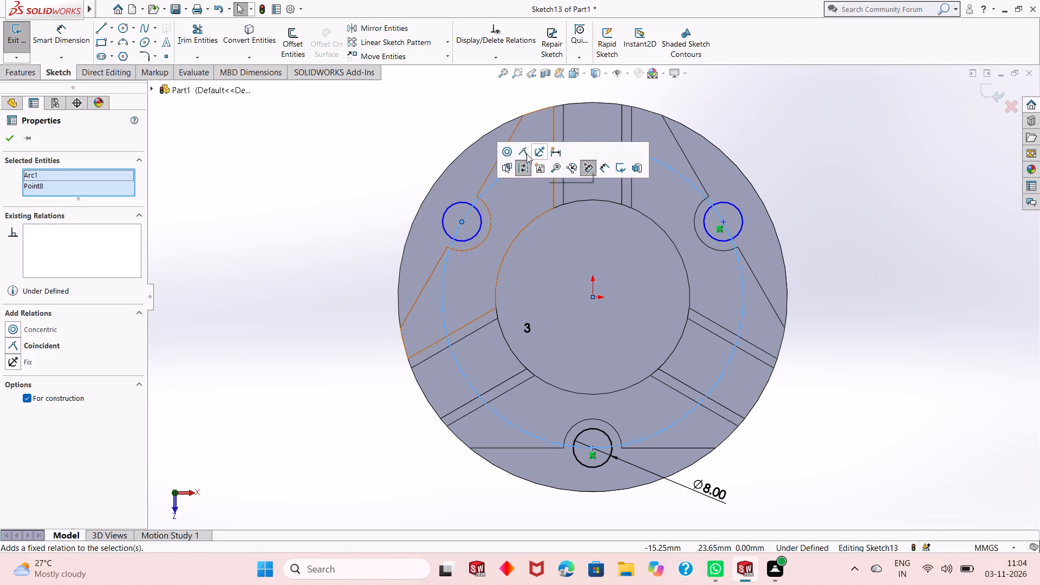
click(526, 153)
click(5, 134)
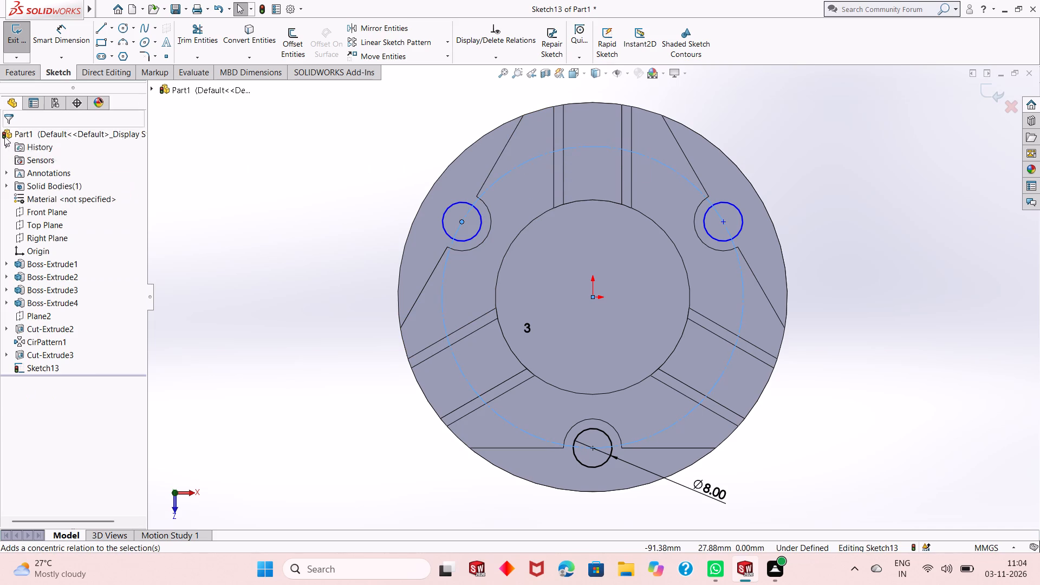
click(723, 221)
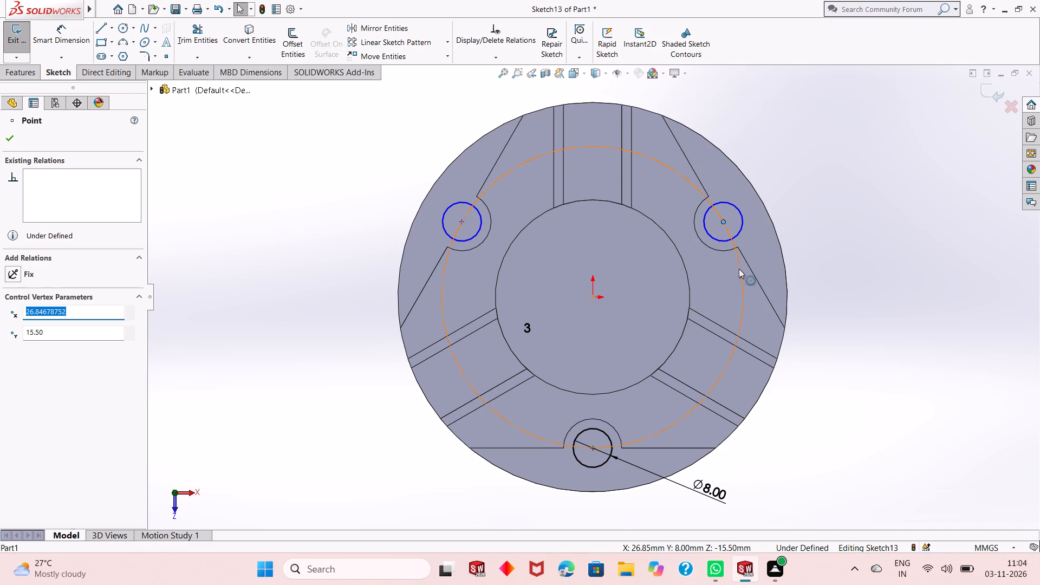
ctrl+click(740, 270)
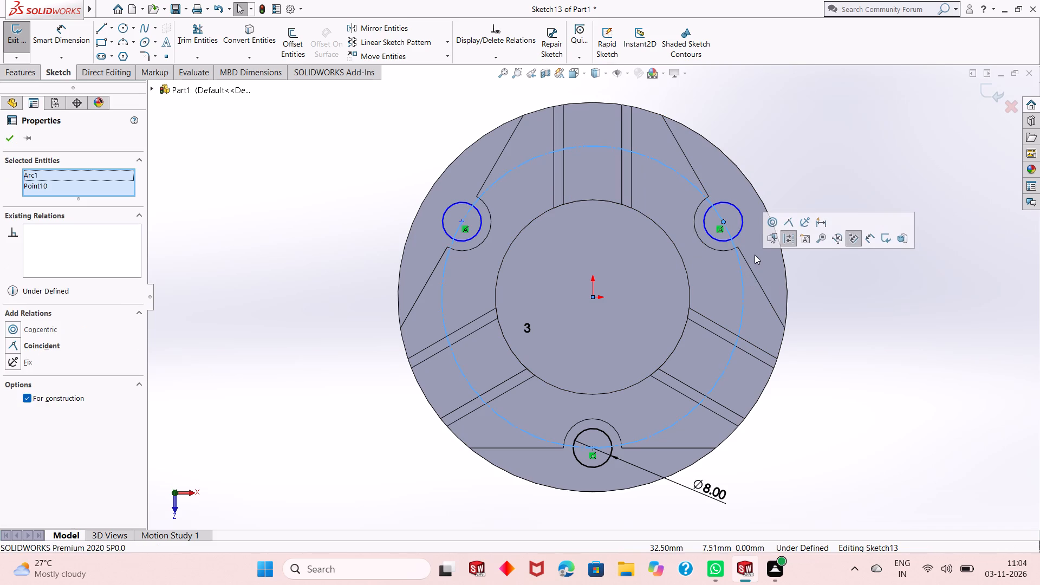
click(789, 219)
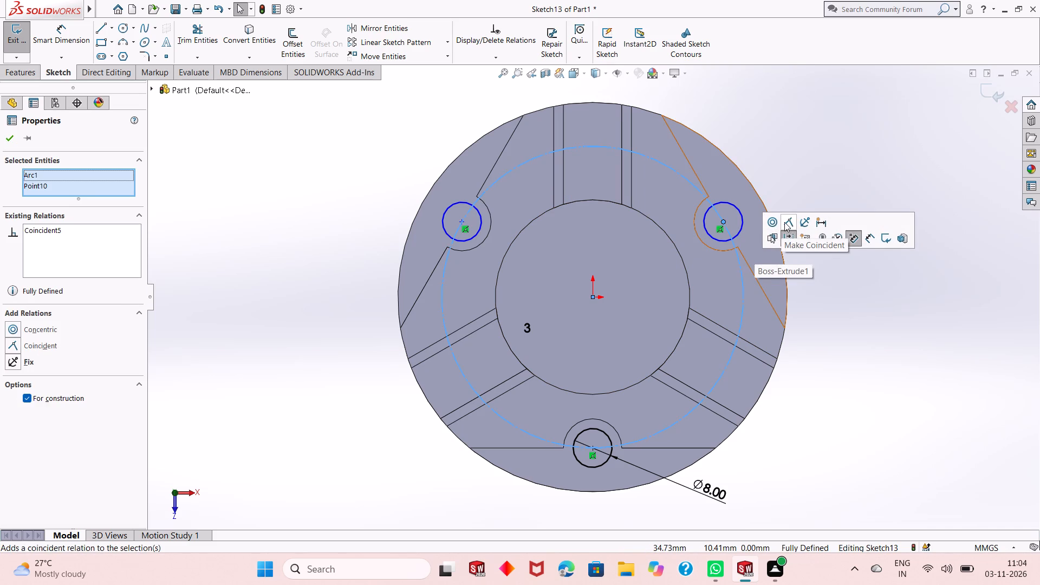
click(8, 140)
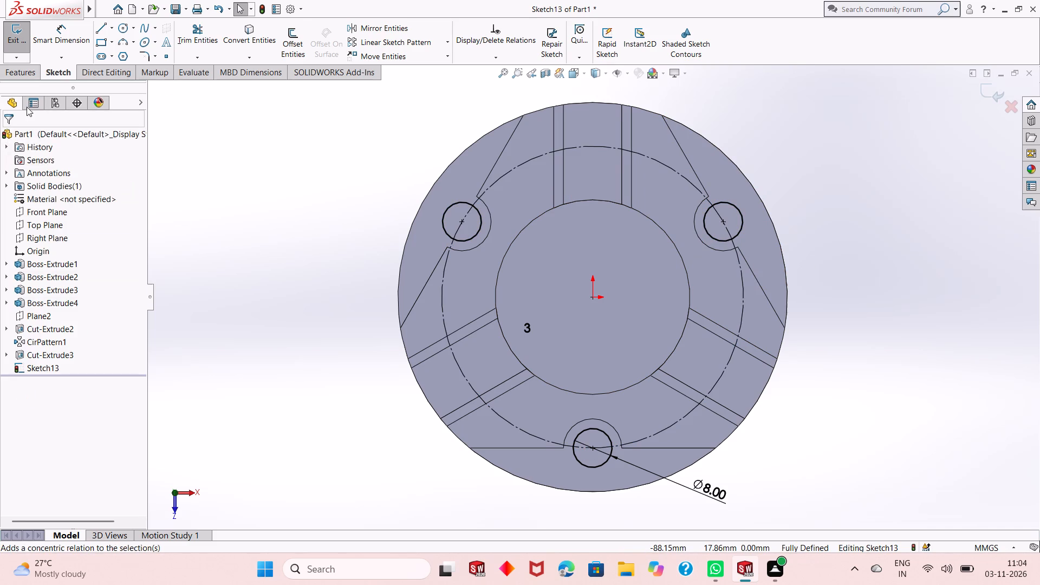
Cut-extrude the three 8 mm circles using the Up To Surface end condition, ending at the disc's bottom face.
click(24, 76)
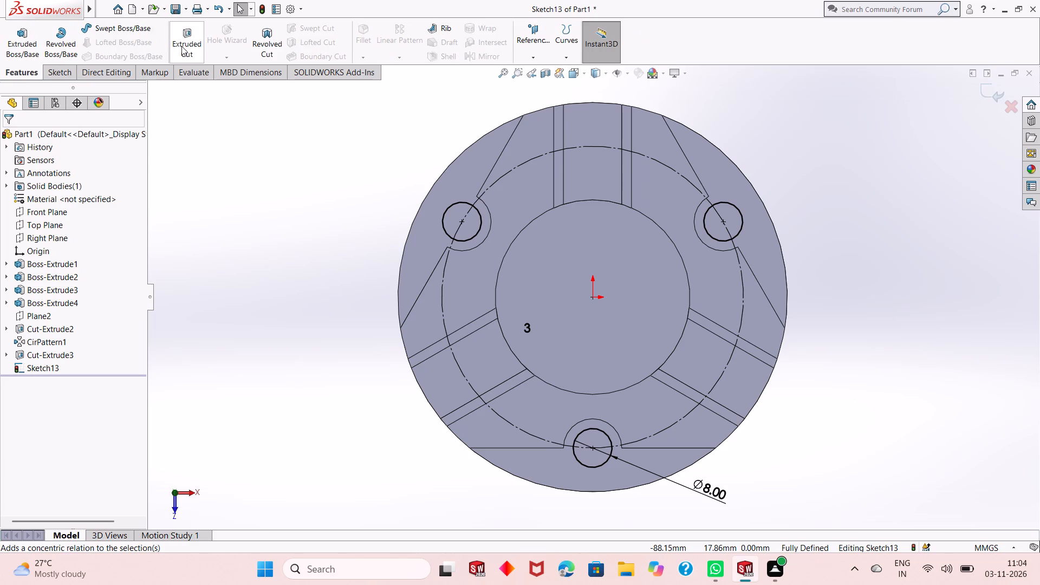
click(181, 46)
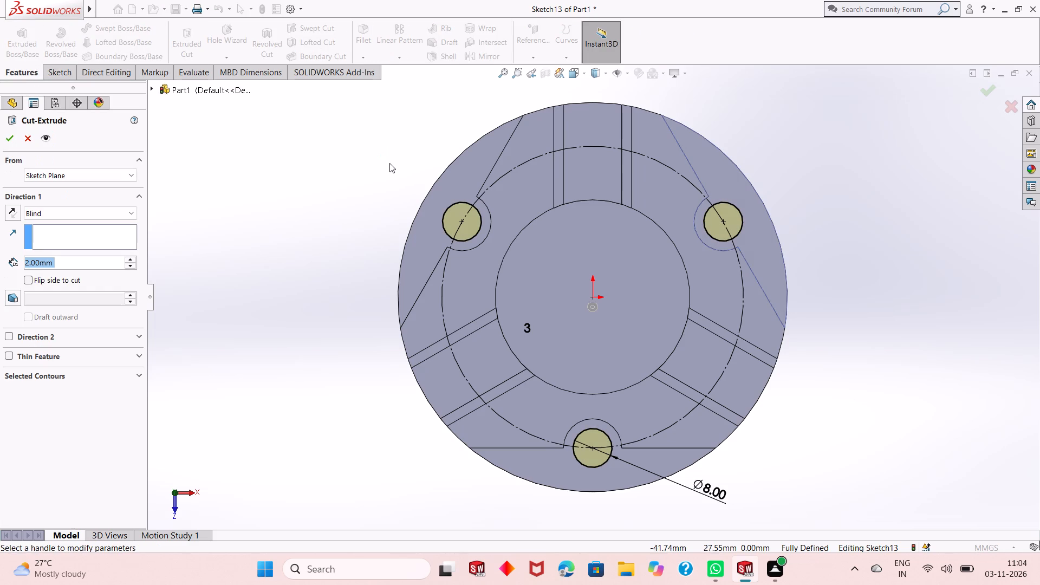
middle_drag(404, 432, 429, 329)
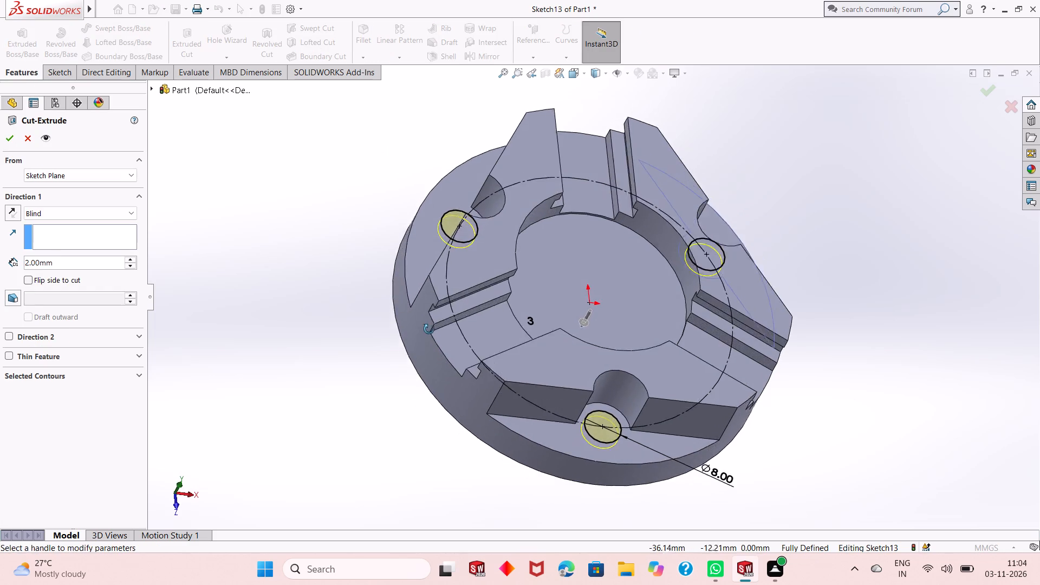
middle_drag(429, 329, 433, 263)
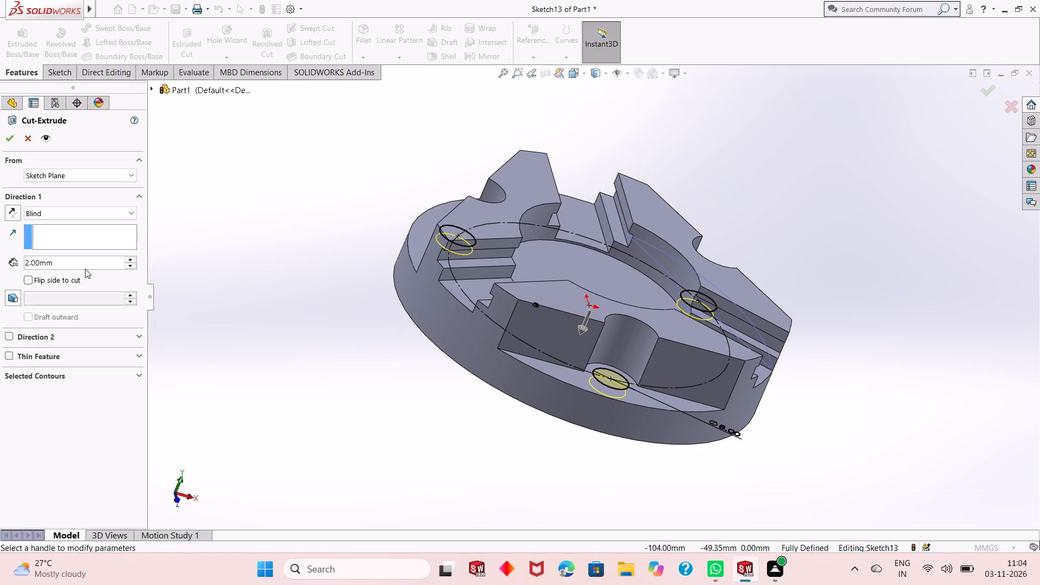
click(48, 210)
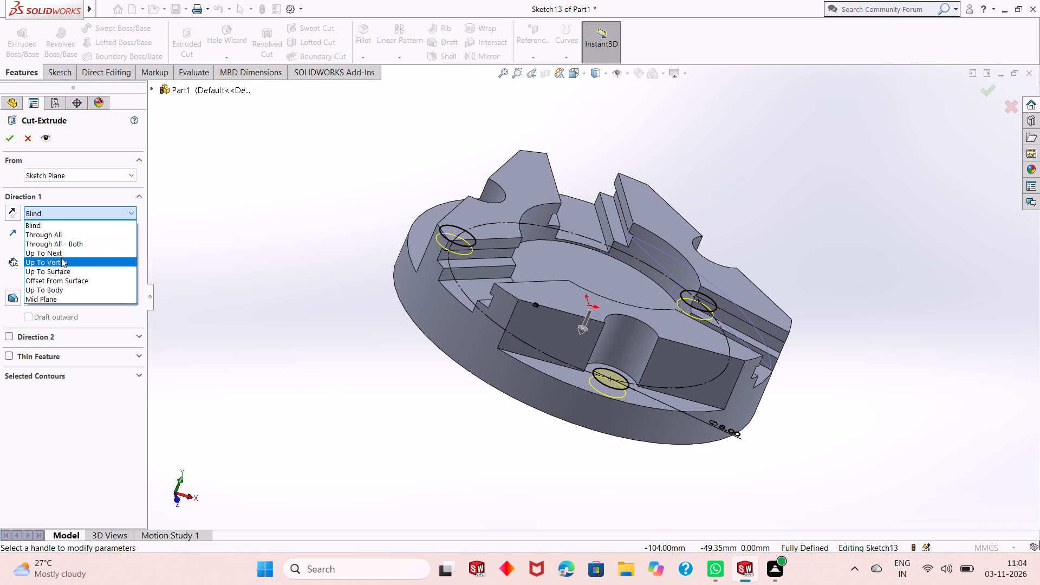
click(61, 258)
click(67, 213)
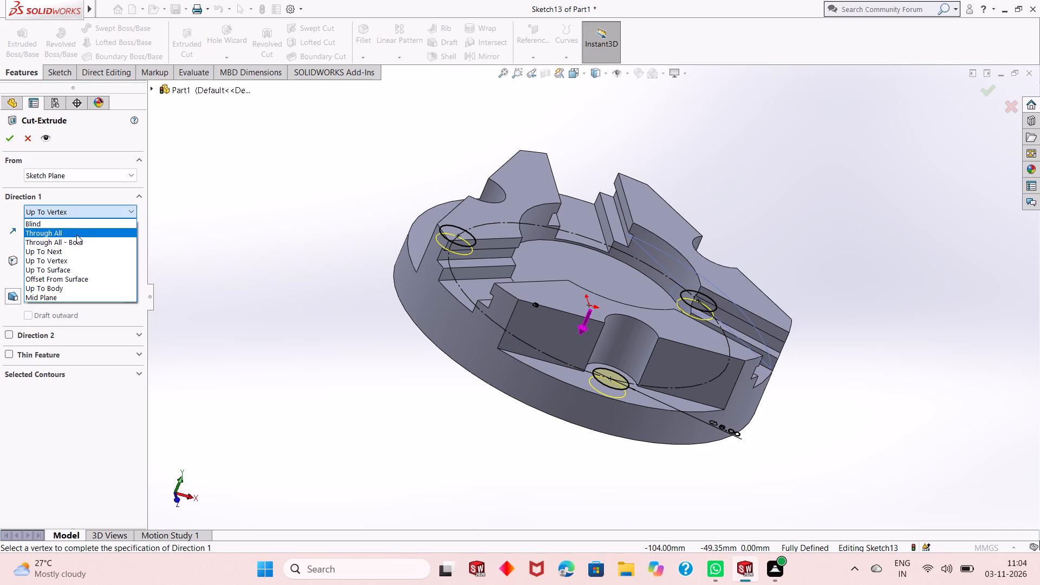
click(76, 252)
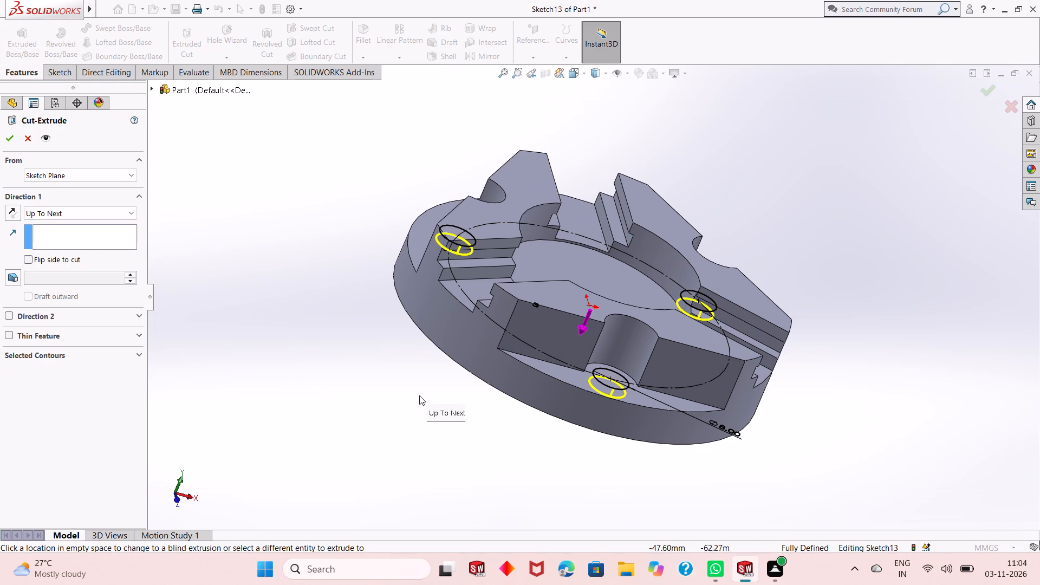
middle_drag(419, 396, 440, 344)
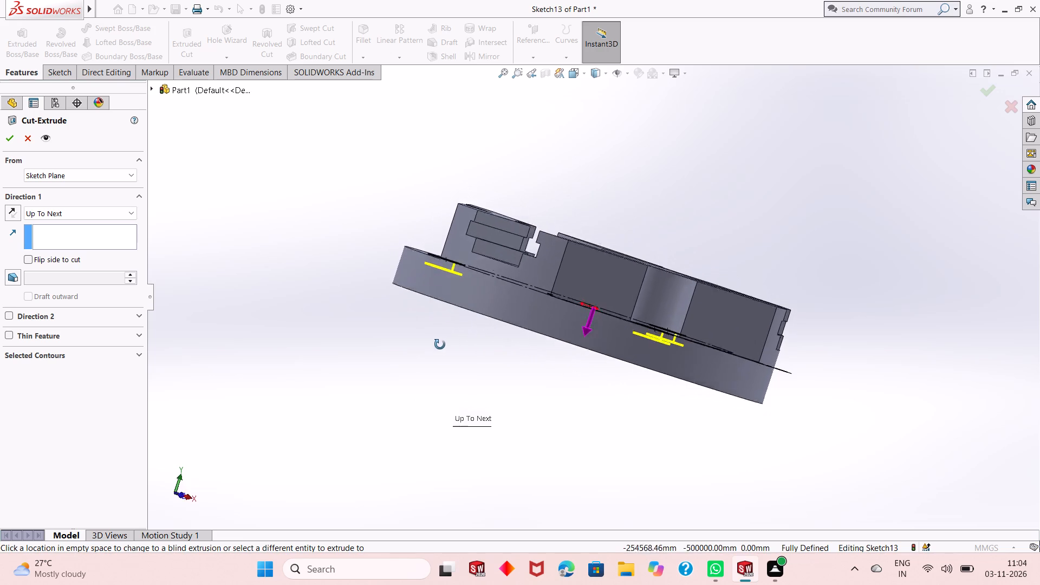
middle_drag(440, 344, 436, 389)
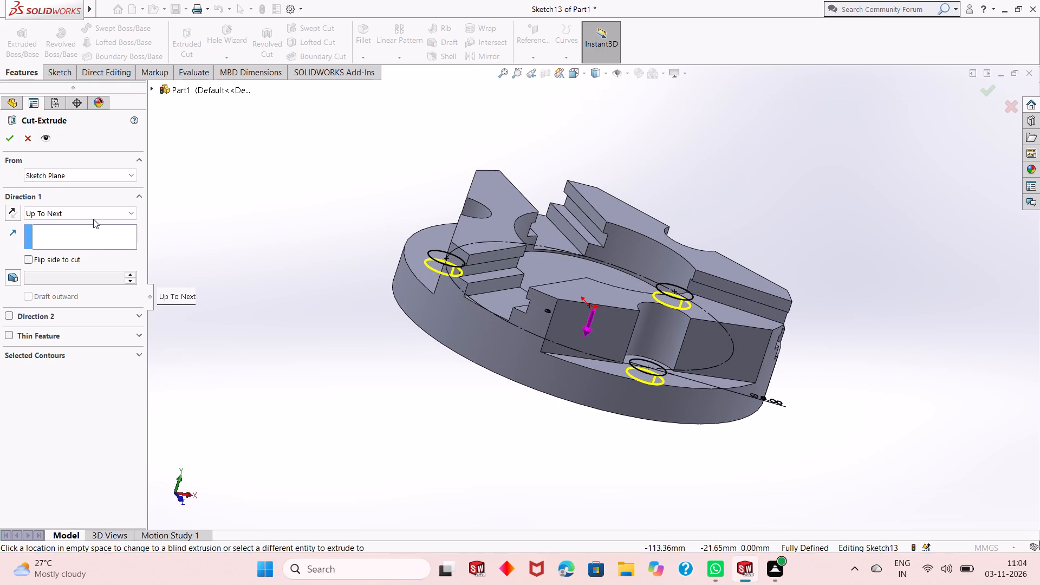
click(95, 218)
click(102, 268)
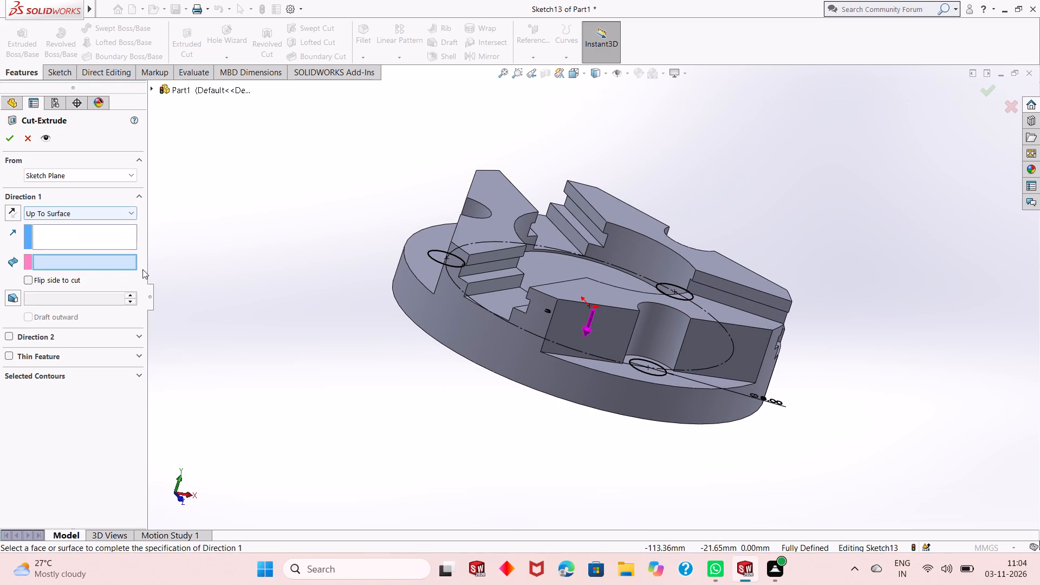
middle_drag(504, 416, 509, 359)
click(567, 331)
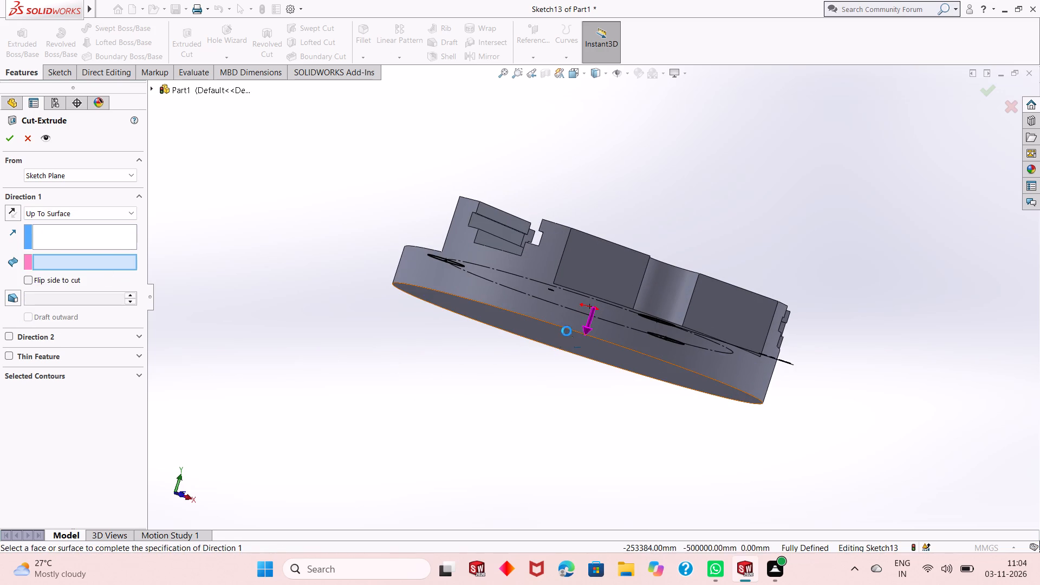
middle_drag(534, 340, 515, 383)
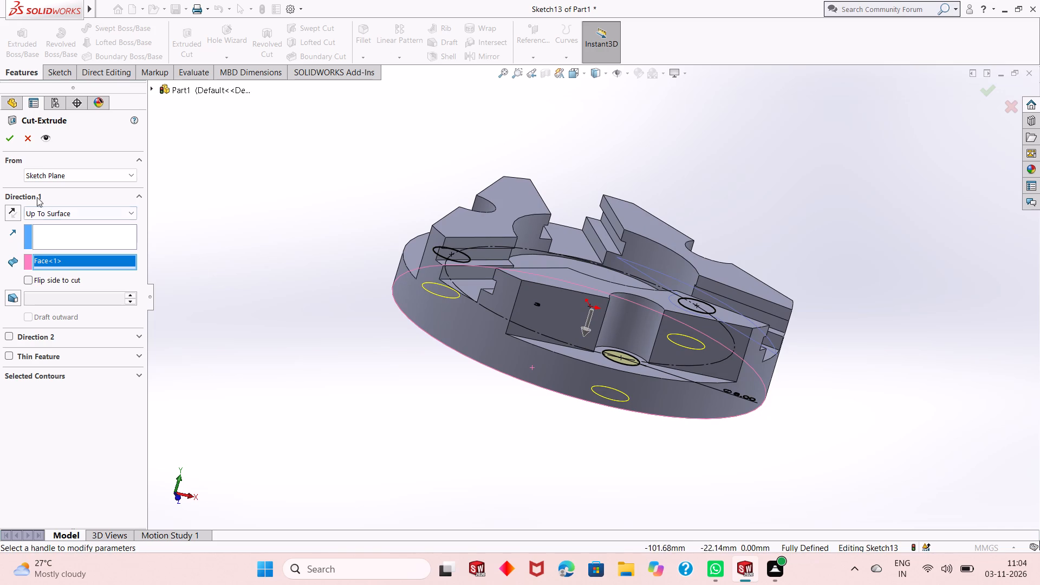
click(11, 136)
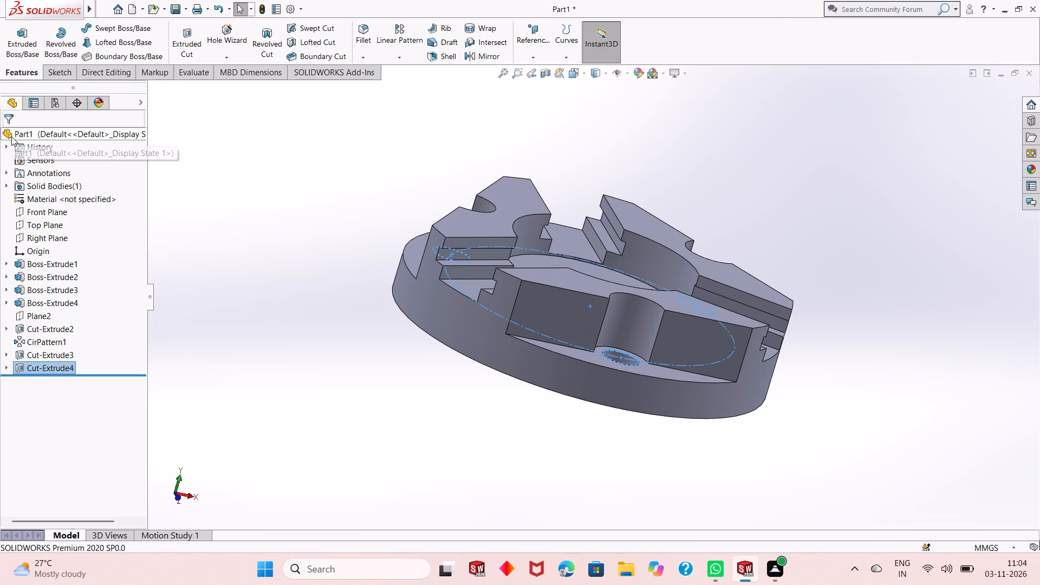
click(391, 373)
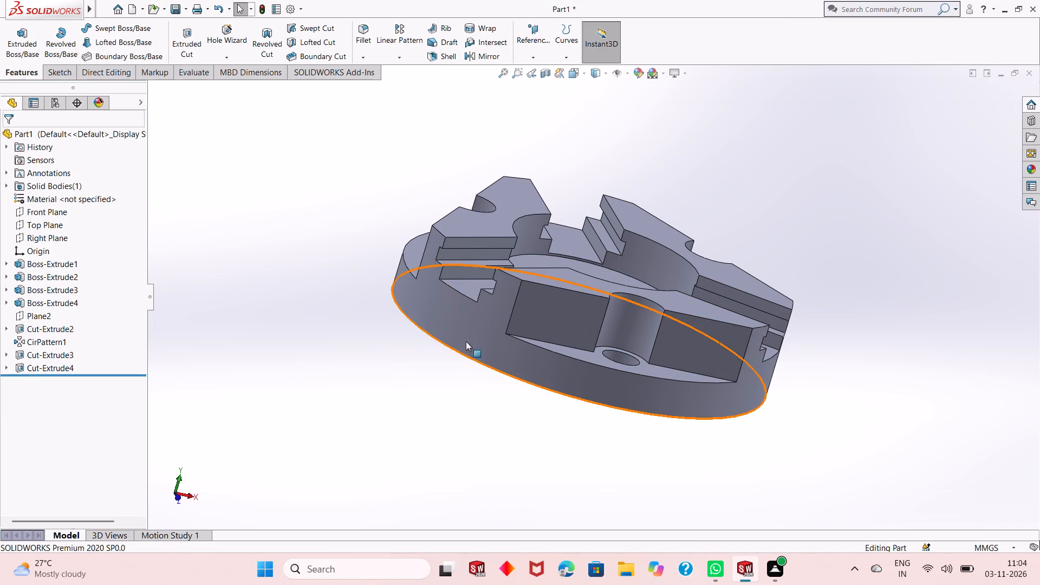
Start a sketch on a stepped slot's floor face and draw an origin-centred circle with a radius of about 25.7 mm.
middle_drag(474, 339, 495, 310)
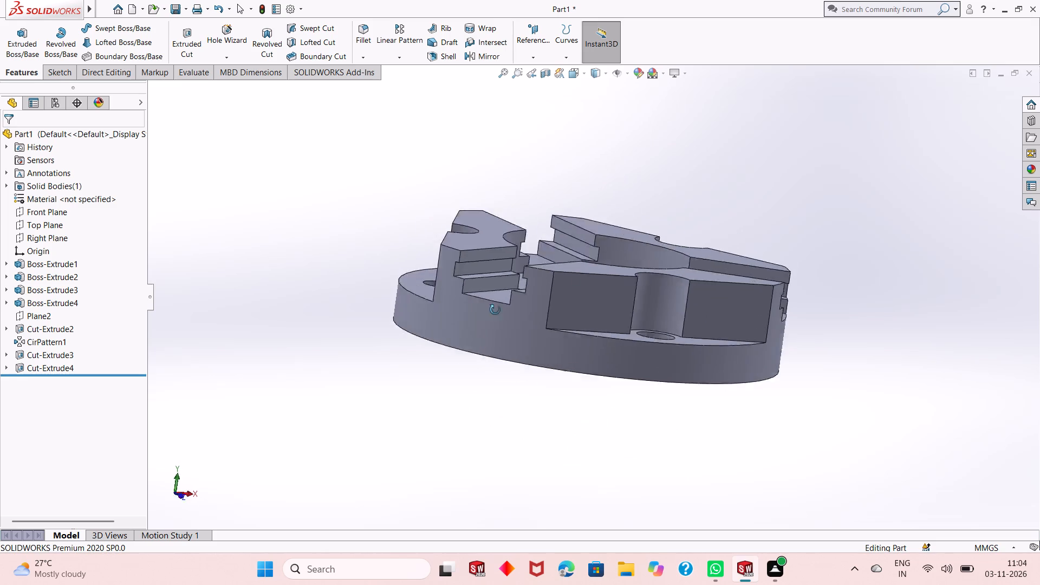
middle_drag(495, 310, 510, 384)
click(558, 348)
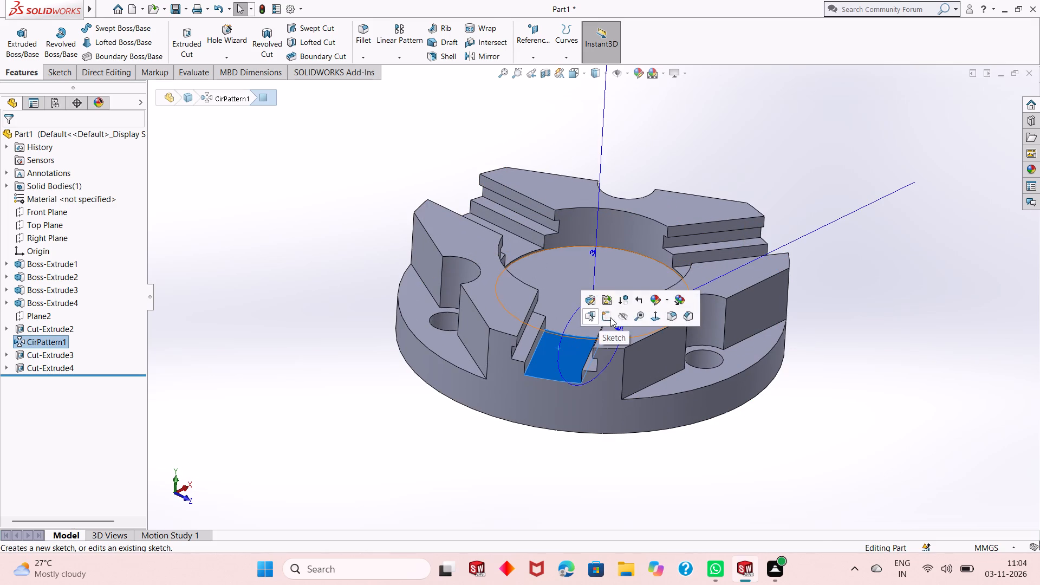
click(610, 317)
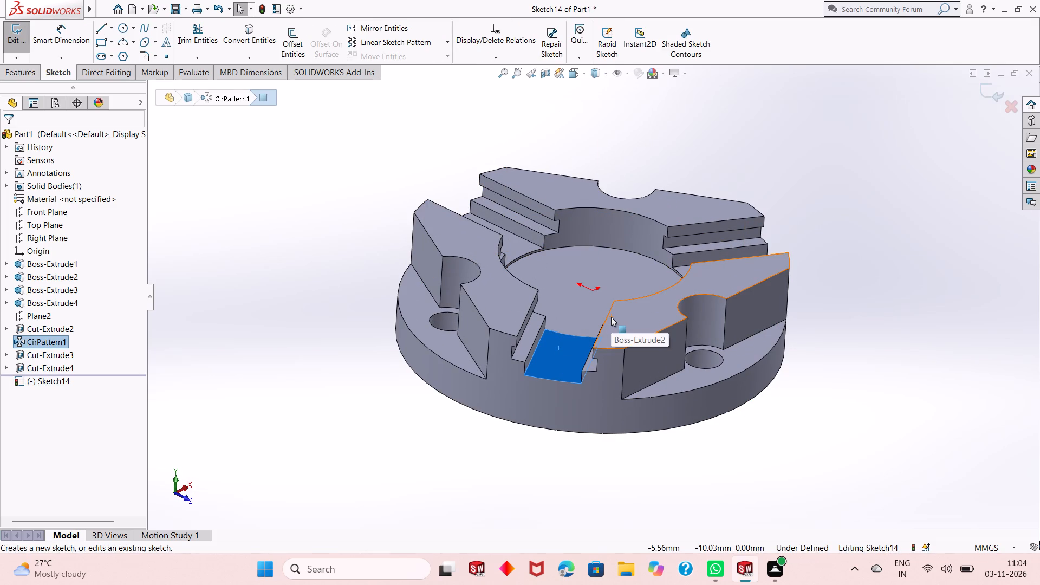
key(ctrl+8)
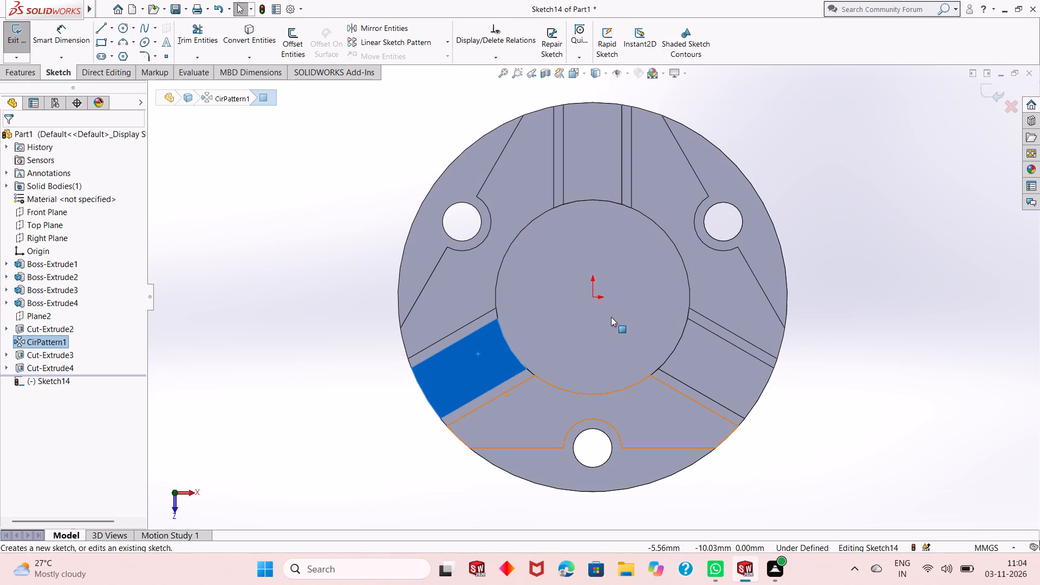
click(799, 170)
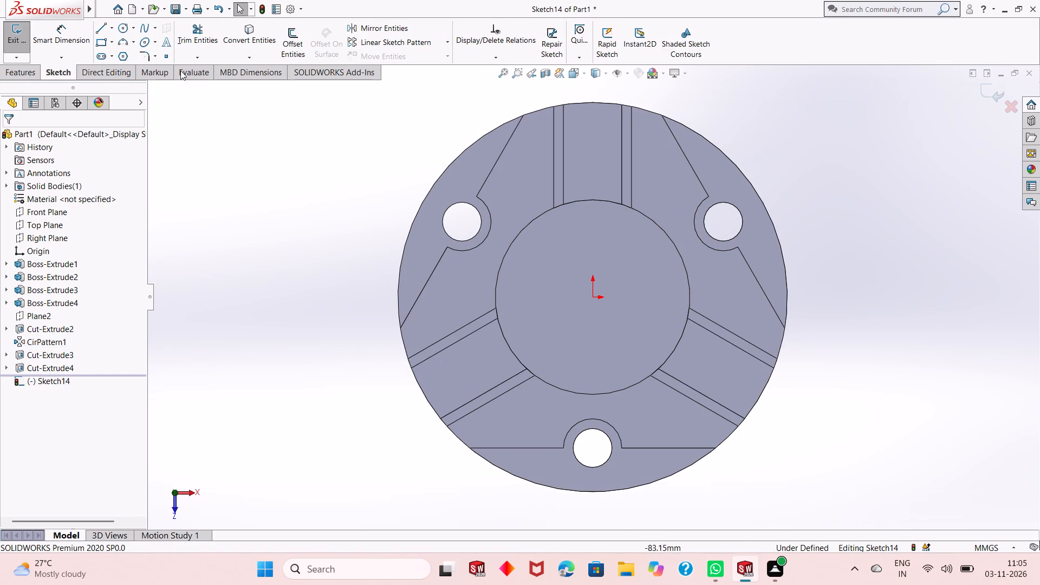
click(122, 29)
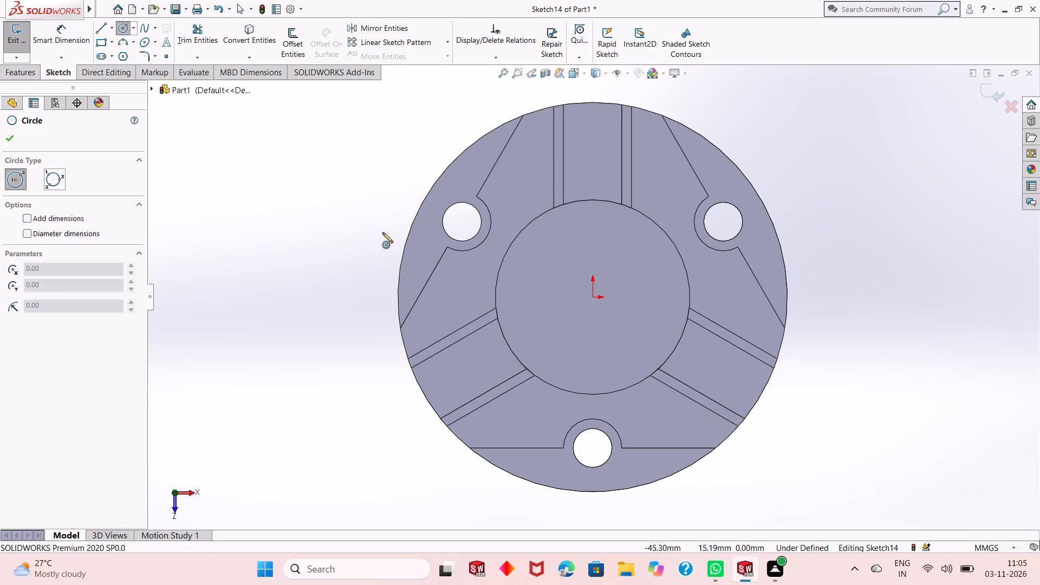
click(595, 297)
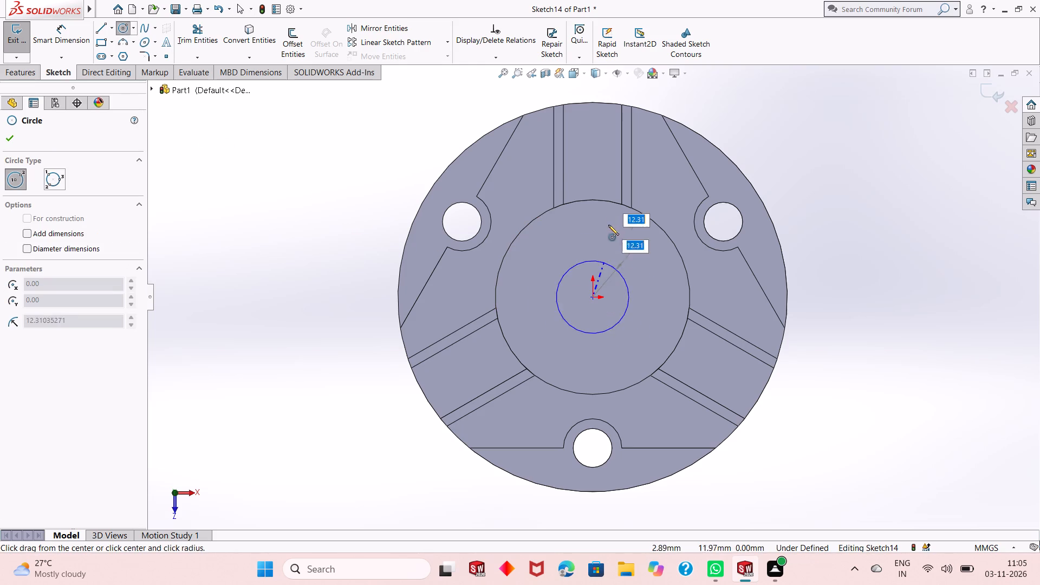
click(600, 172)
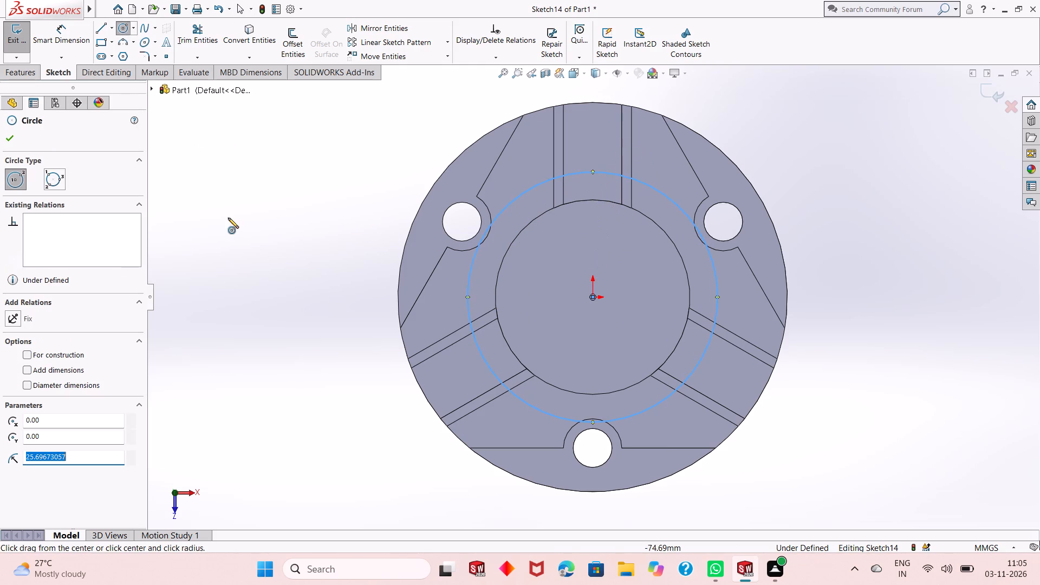
right_click(228, 218)
click(250, 226)
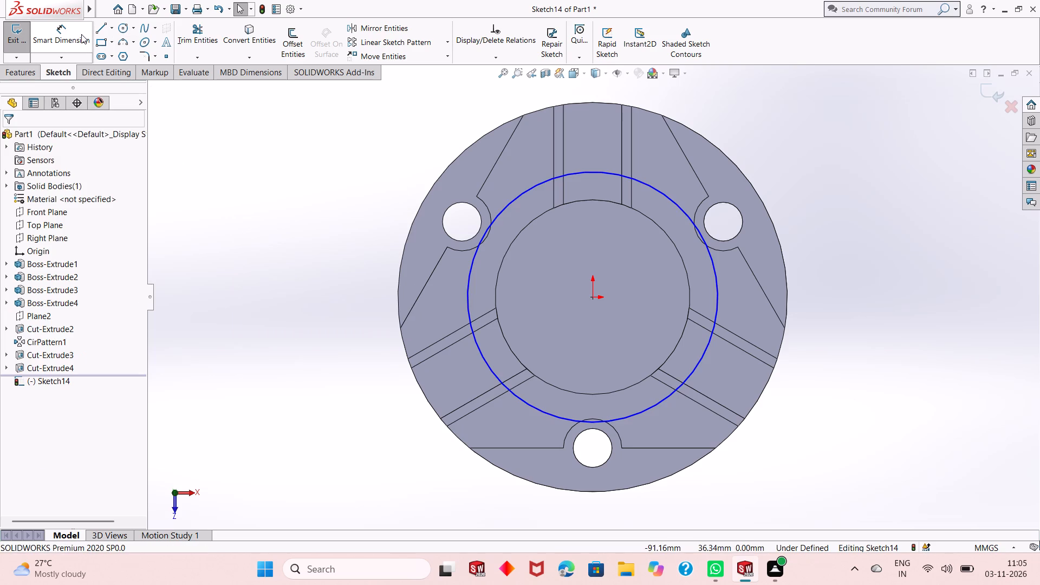
Dimension the origin-centred circle to a diameter of 60 mm.
click(81, 34)
click(671, 398)
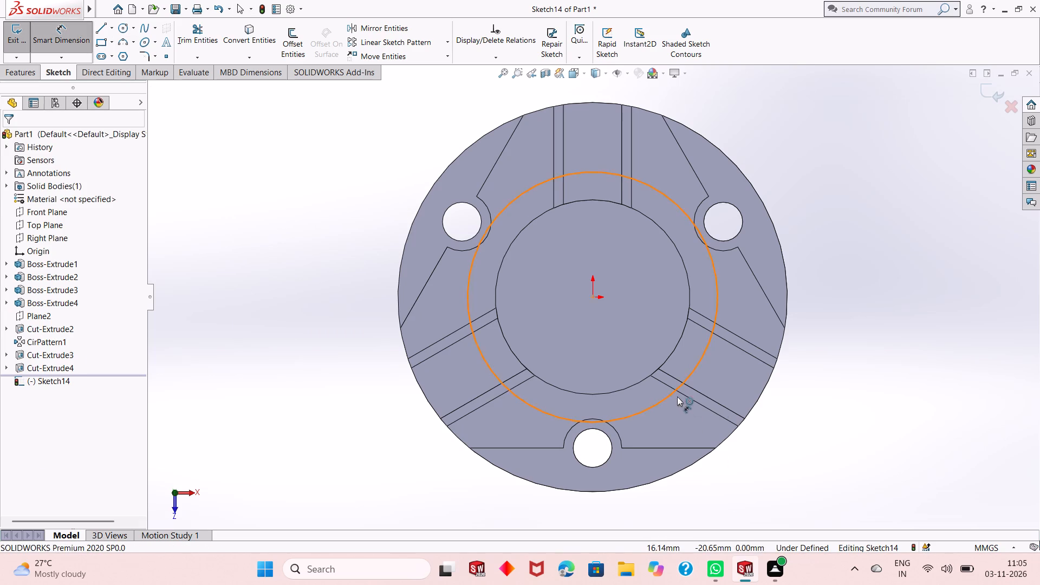
click(833, 439)
text(60)
key(Return)
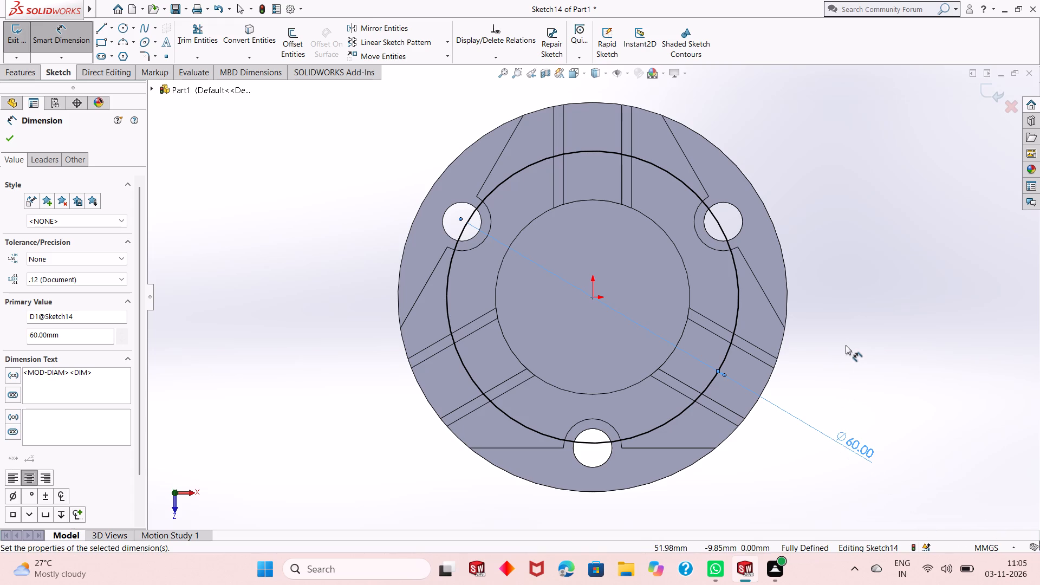
right_click(870, 208)
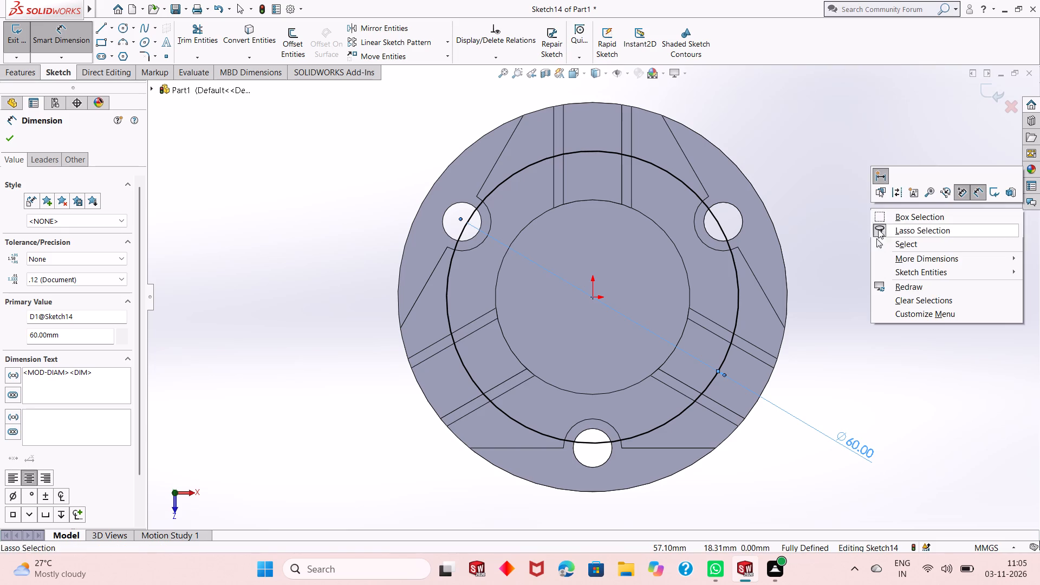
click(879, 243)
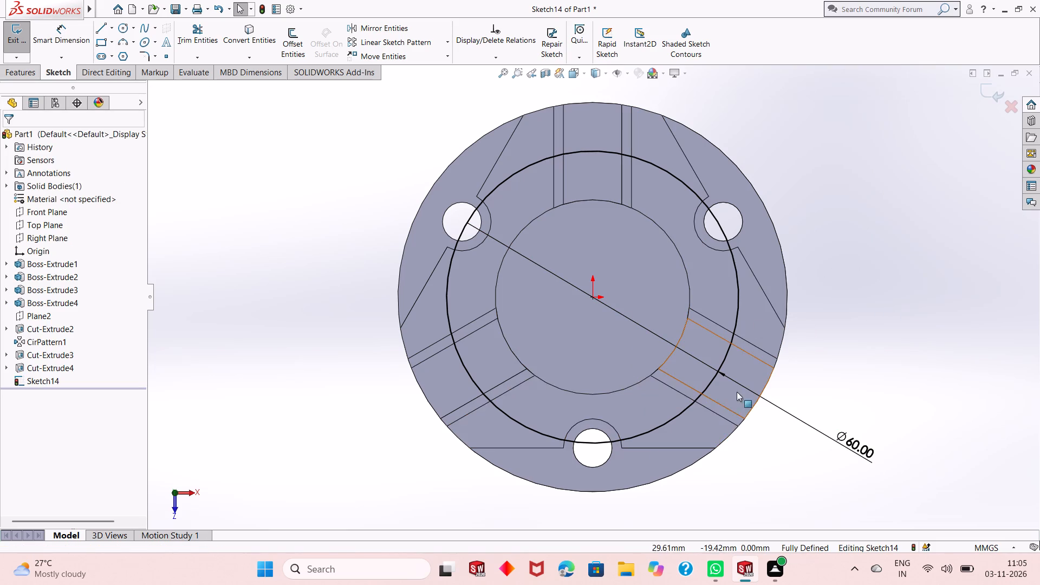
Convert the 60 mm circle to construction geometry.
click(677, 418)
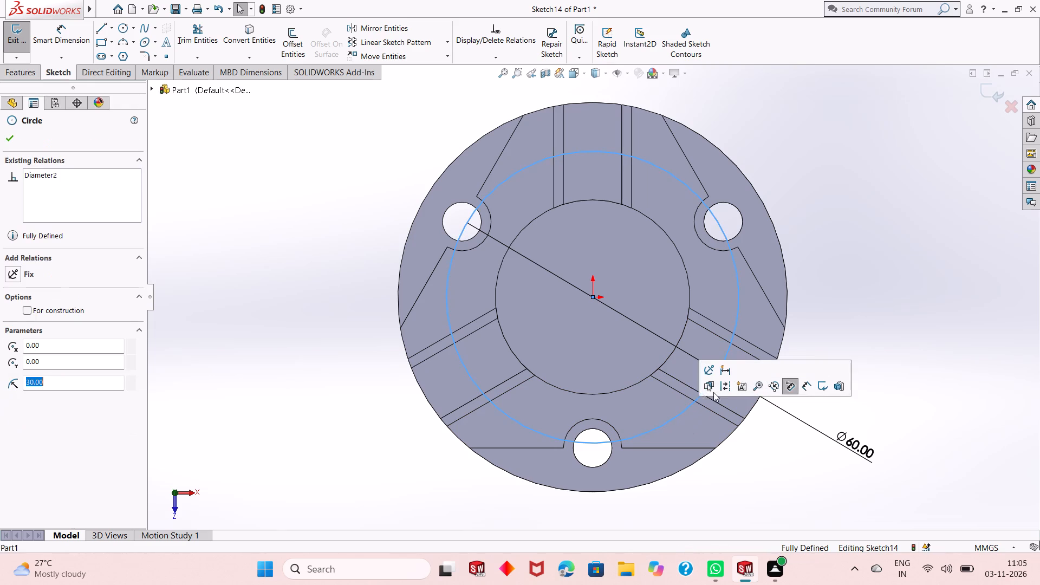
click(727, 388)
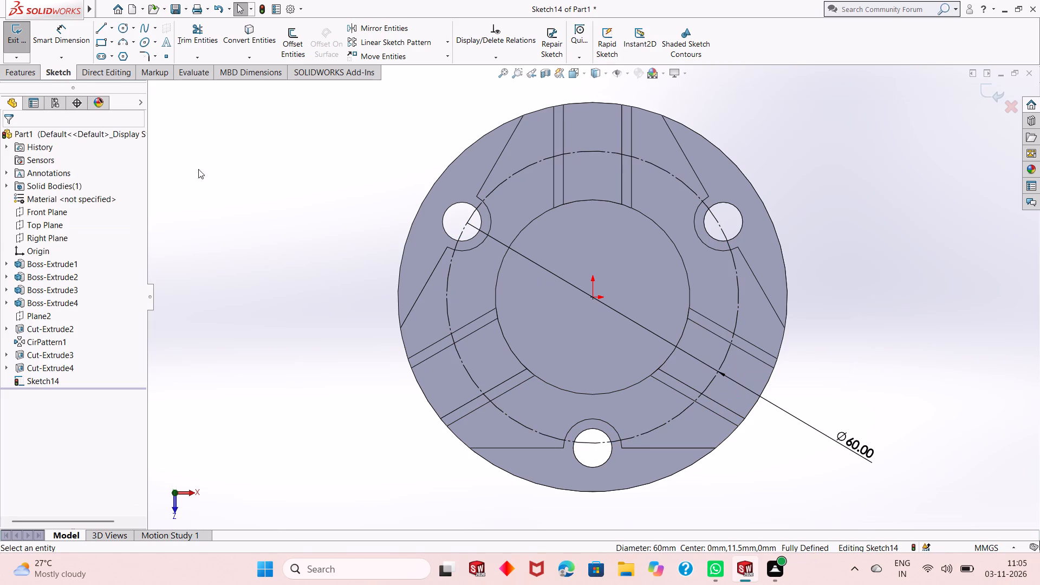
Draw a circle of about 3 mm radius centred on the construction circle's -Z quadrant point, inside the slot.
click(122, 27)
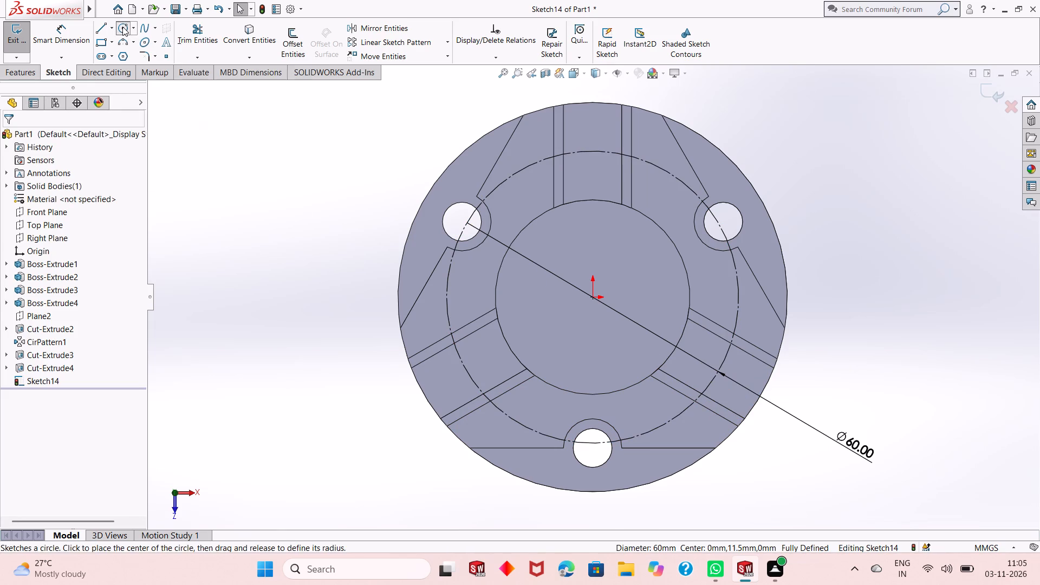
click(594, 151)
click(600, 164)
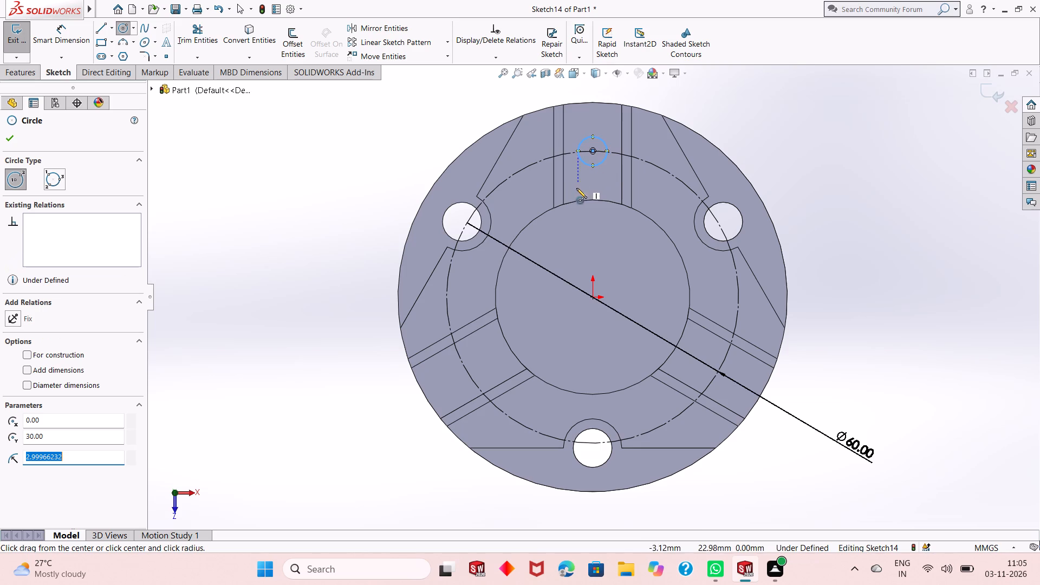
right_click(272, 185)
click(284, 191)
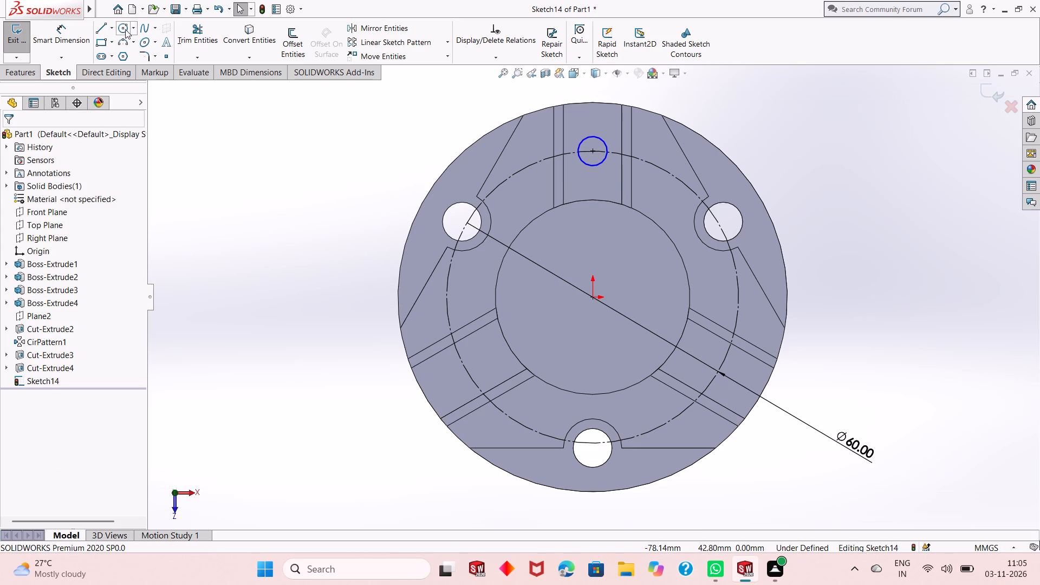
Dimension the small circle in the -Z side slot to a diameter of 6 mm.
click(88, 33)
click(596, 164)
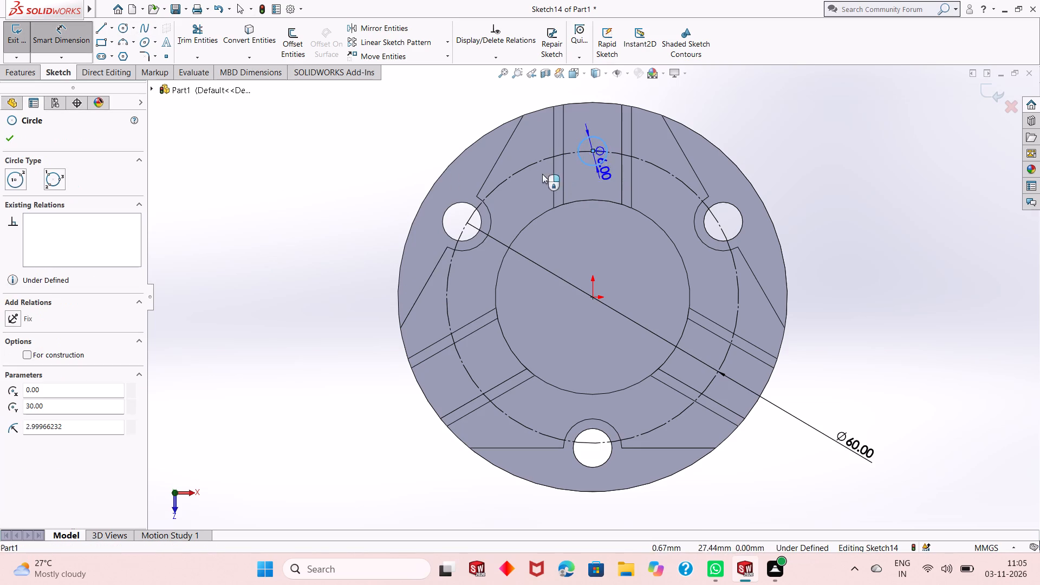
click(368, 194)
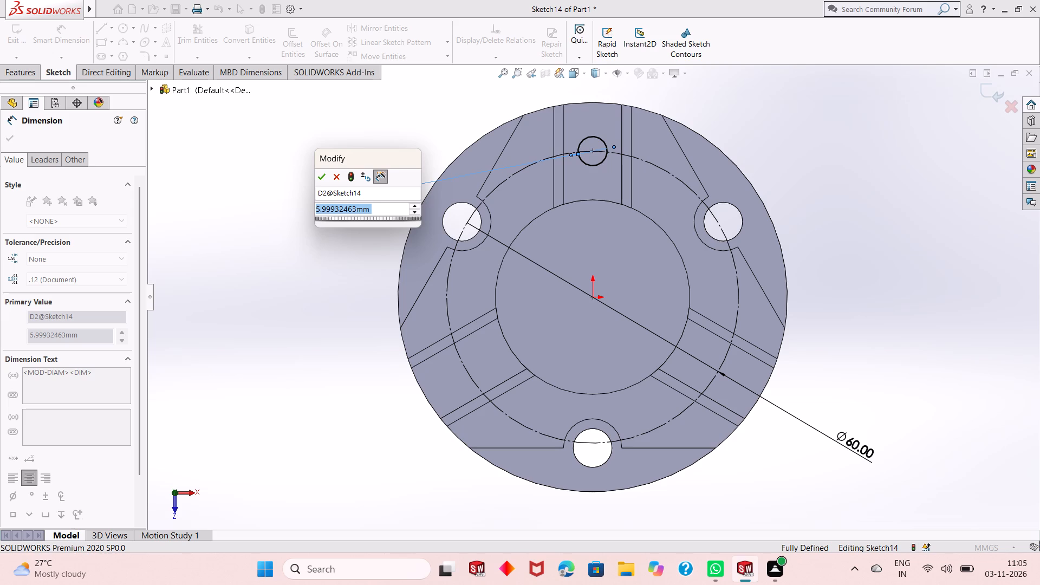
key(6)
key(Return)
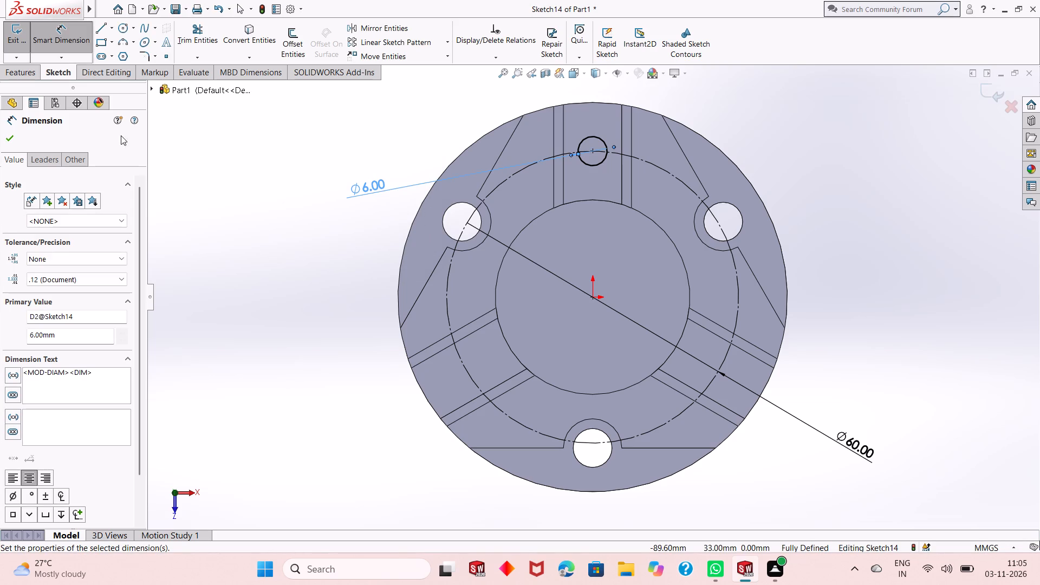
click(15, 141)
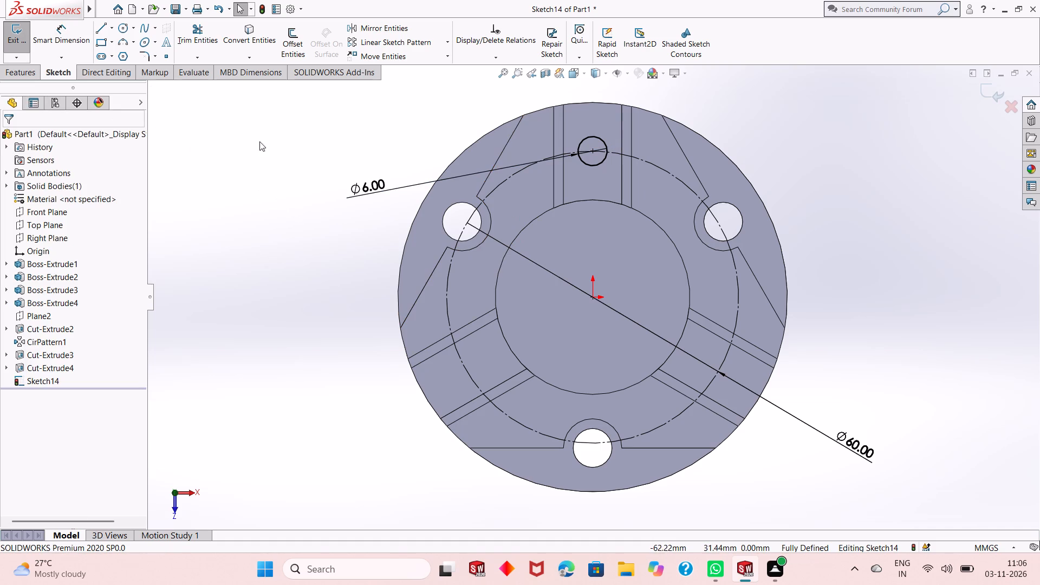
Pattern the 6 mm circle circularly about the origin as 3 equally spaced instances over 360 degrees.
click(12, 71)
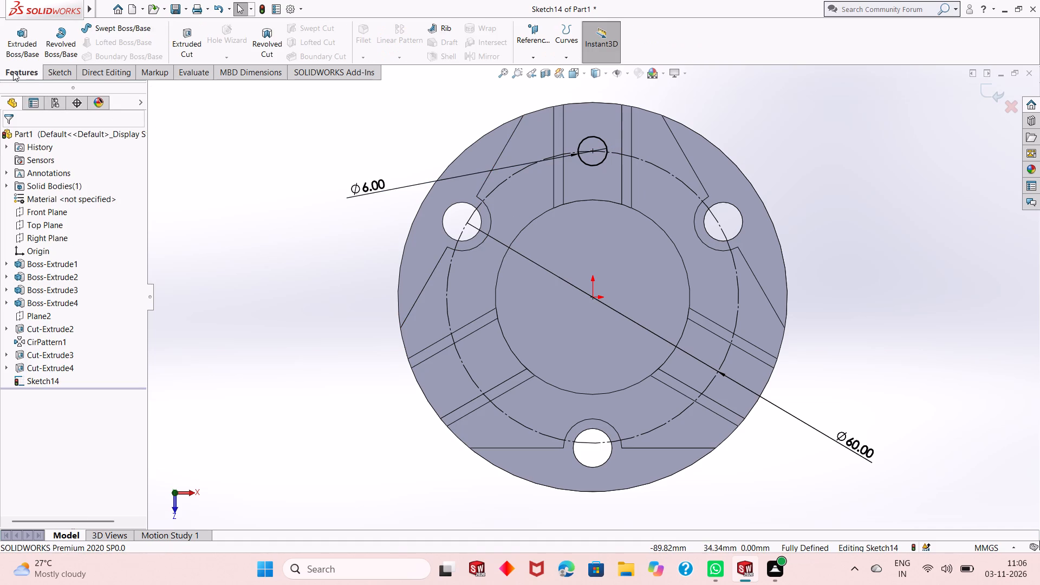
click(333, 140)
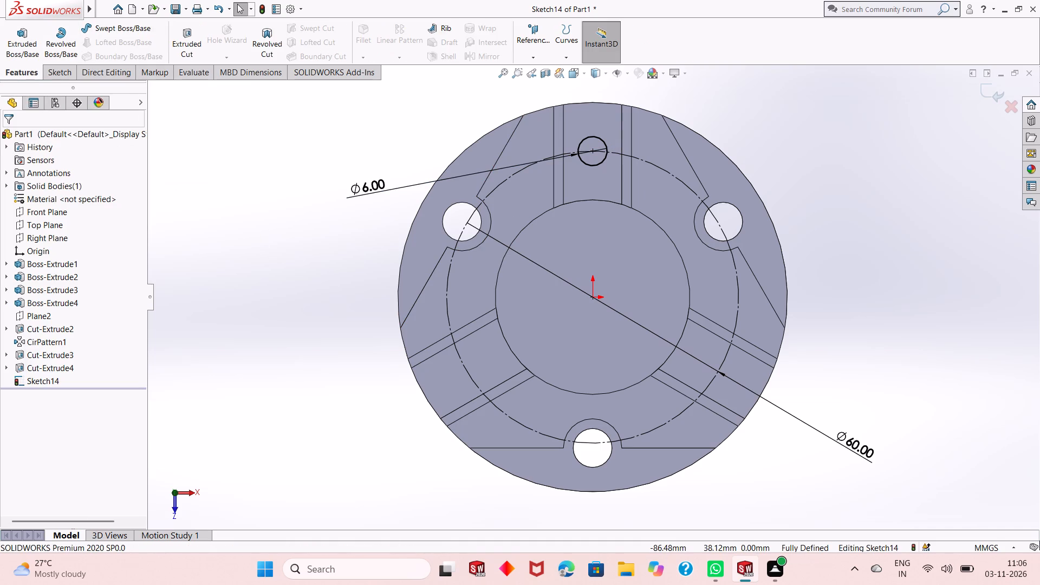
click(62, 77)
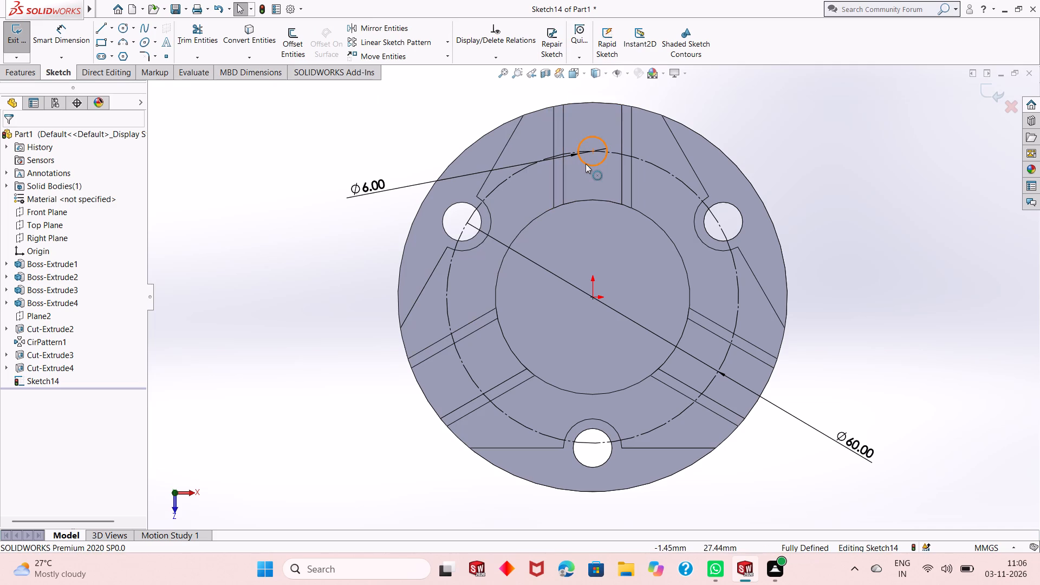
click(586, 164)
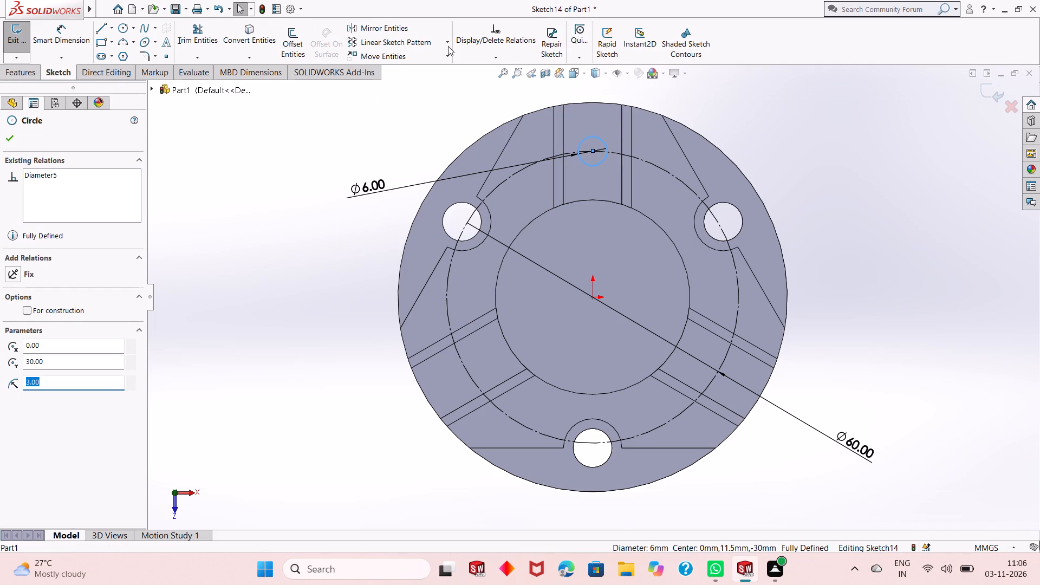
click(448, 46)
click(448, 67)
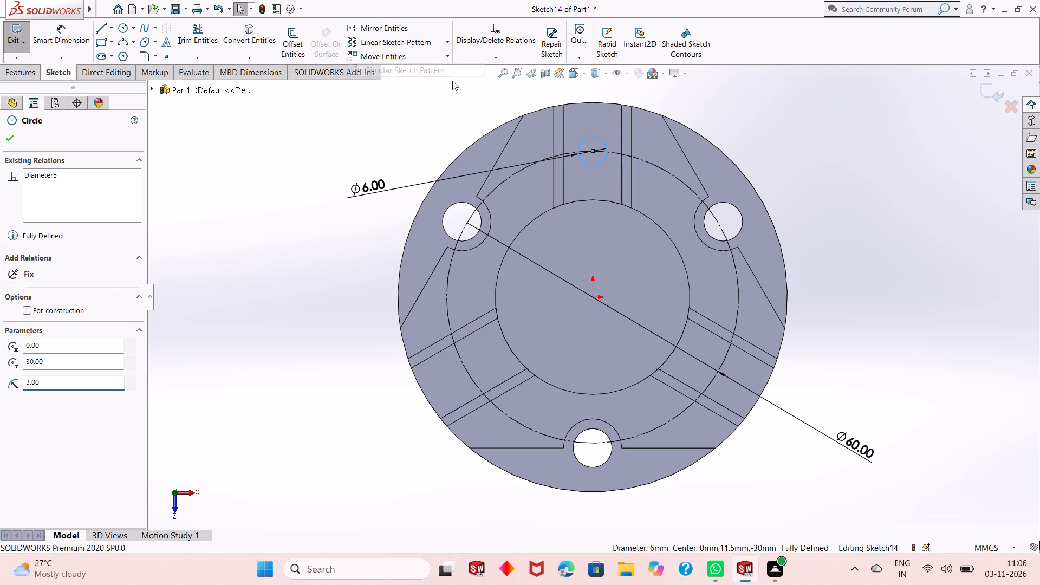
click(59, 307)
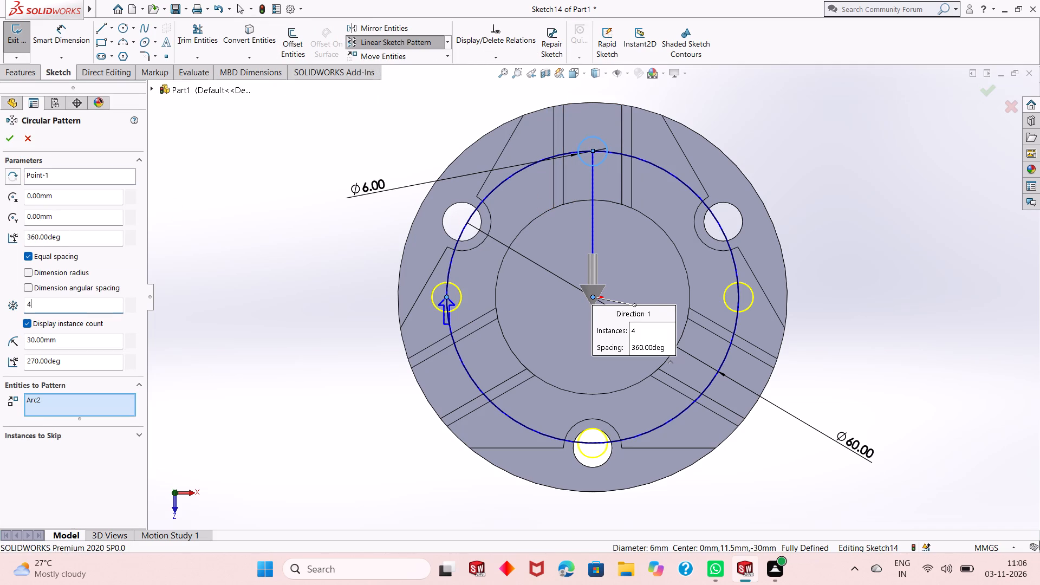
click(59, 307)
key(3)
key(Return)
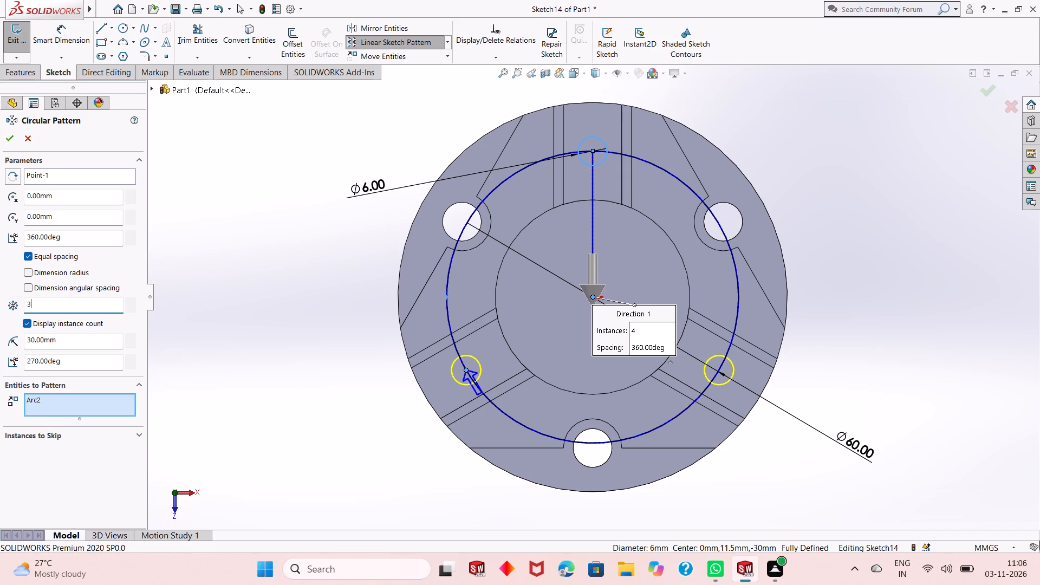
click(12, 143)
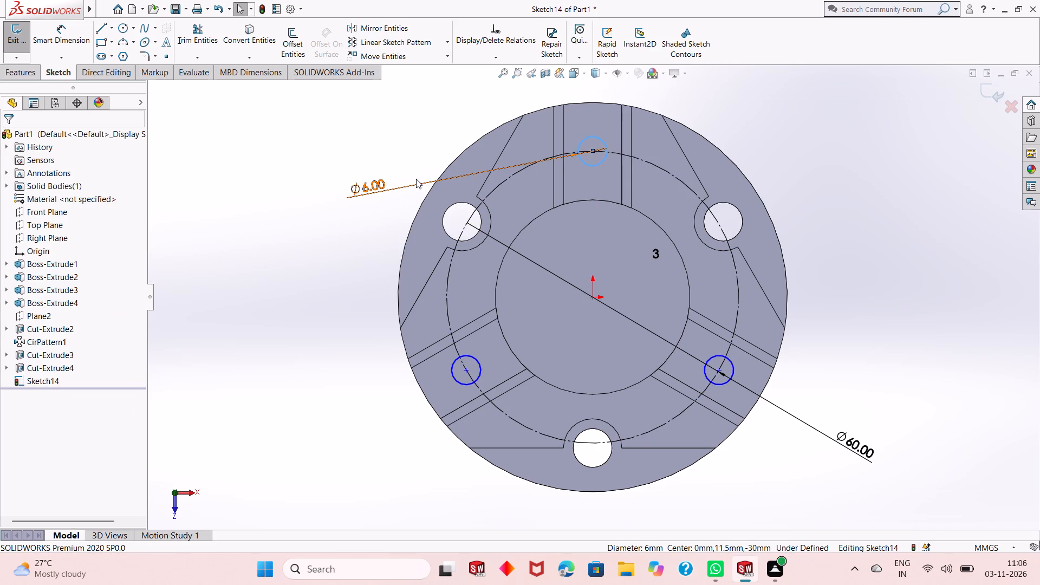
click(407, 154)
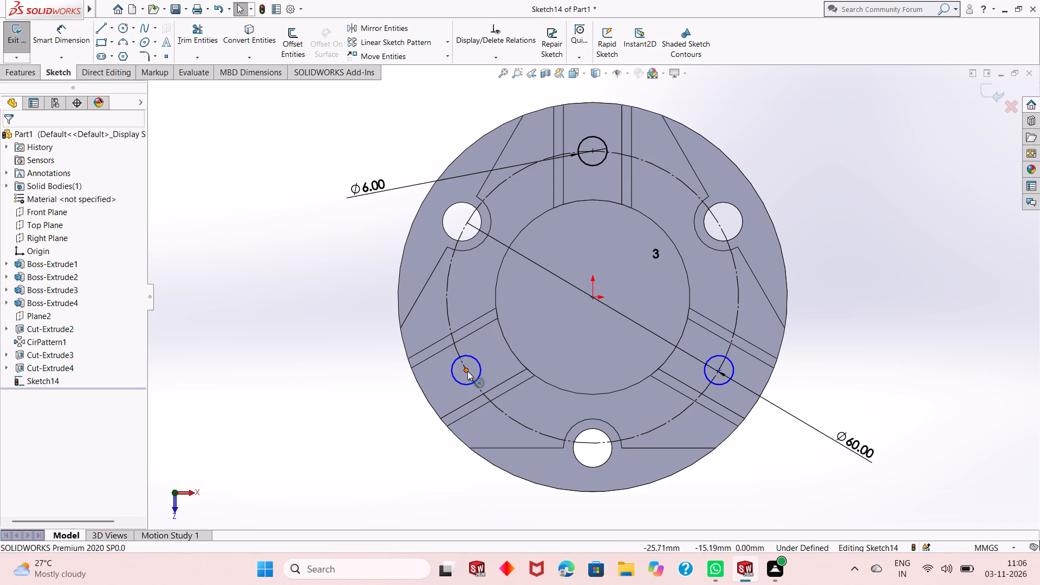
Make the centres of the two patterned 6 mm circles in the lower slots coincident with the 60 mm construction circle.
click(467, 371)
ctrl+click(457, 352)
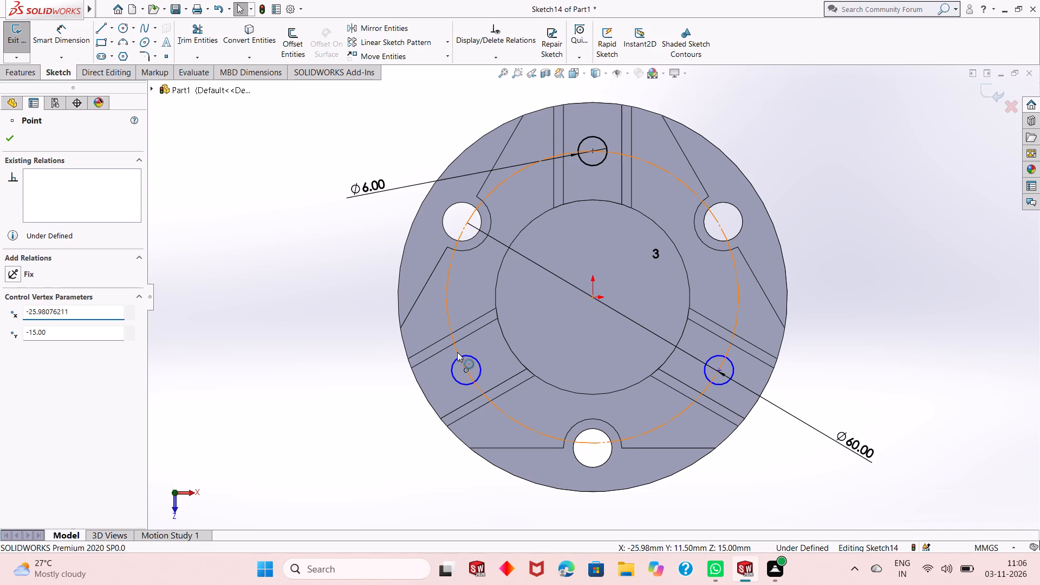
click(504, 297)
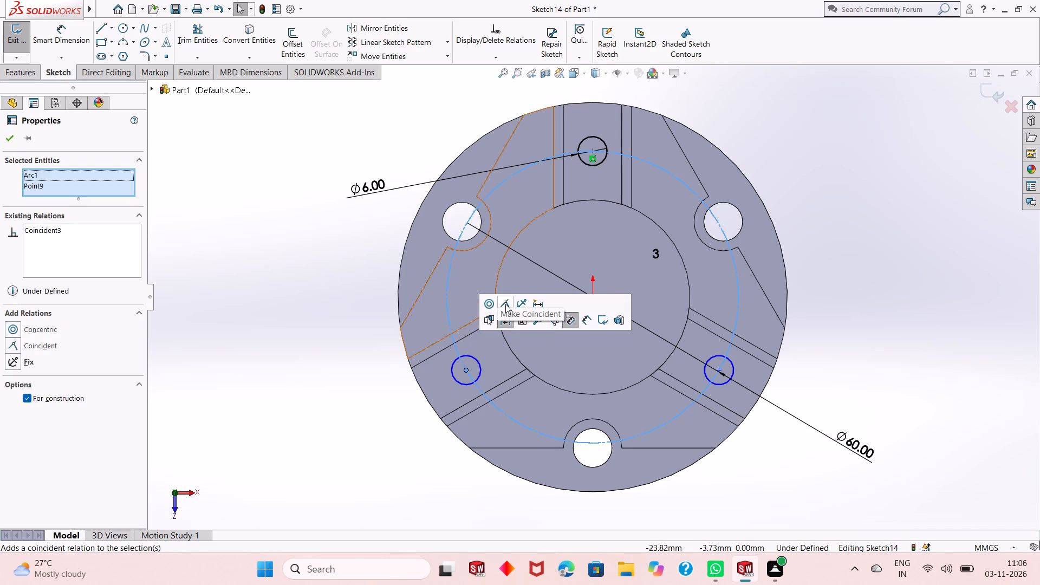
click(9, 137)
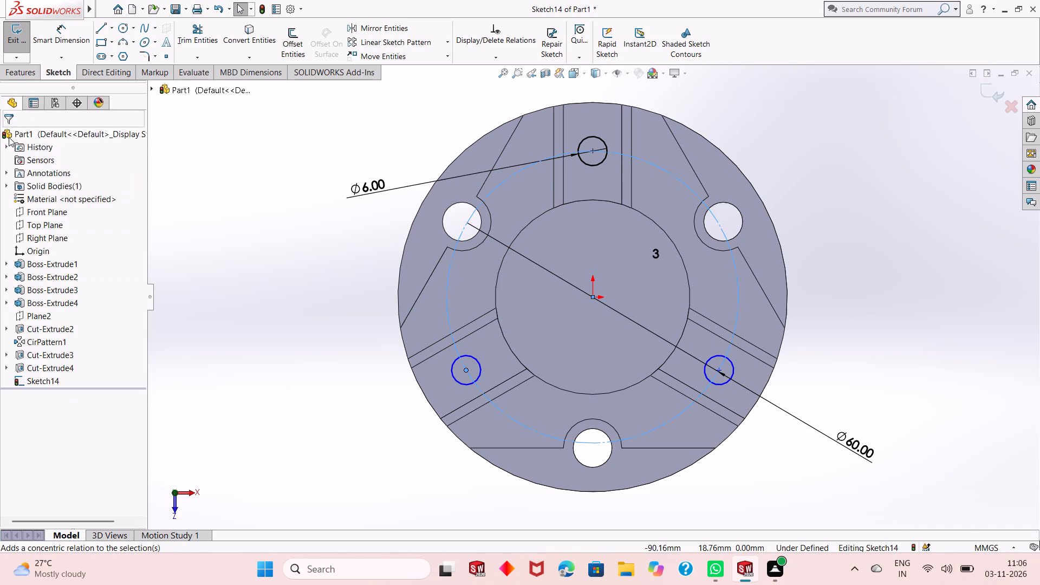
click(720, 369)
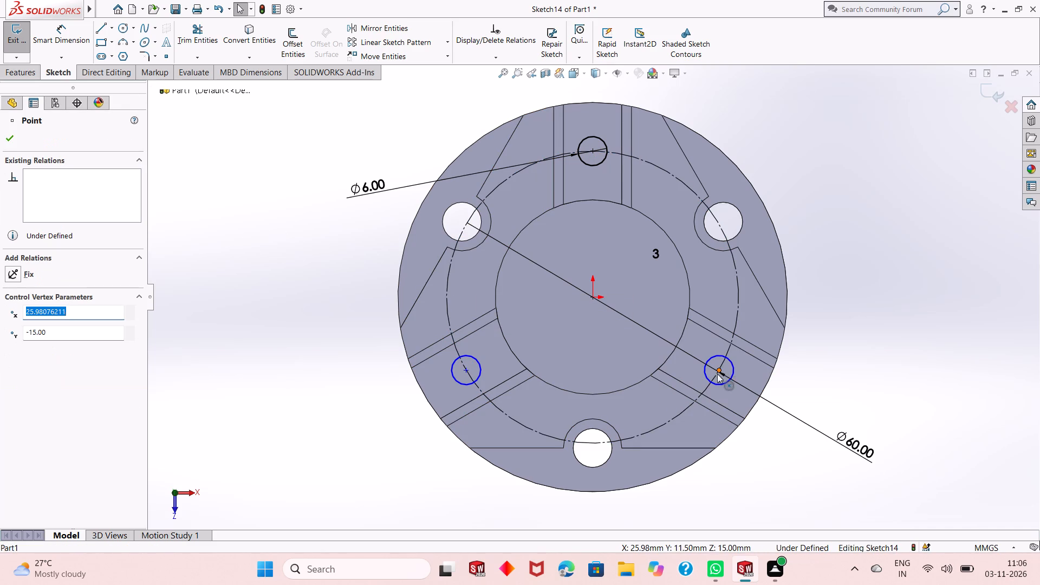
ctrl+click(706, 385)
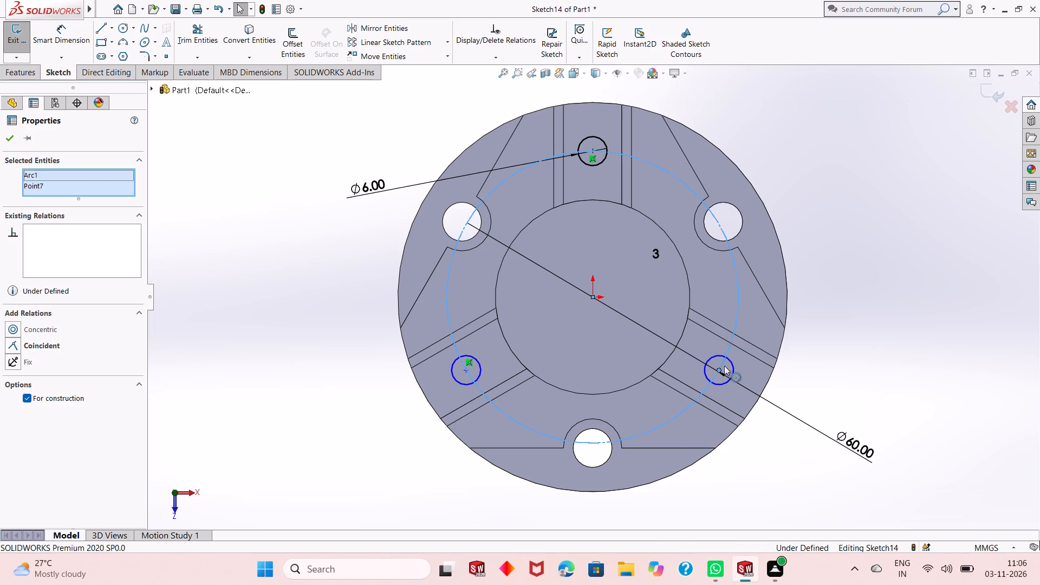
click(752, 339)
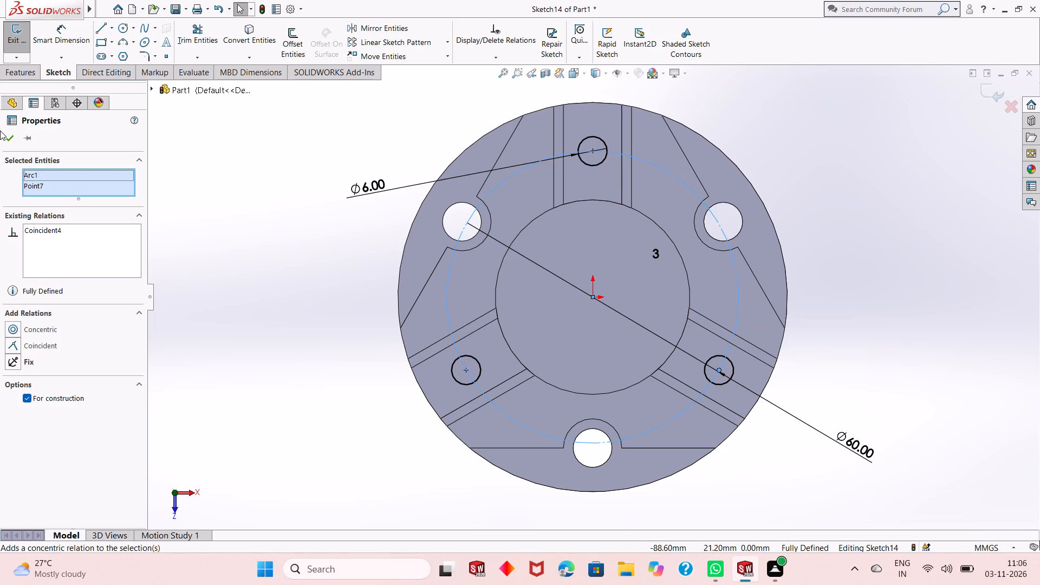
click(7, 137)
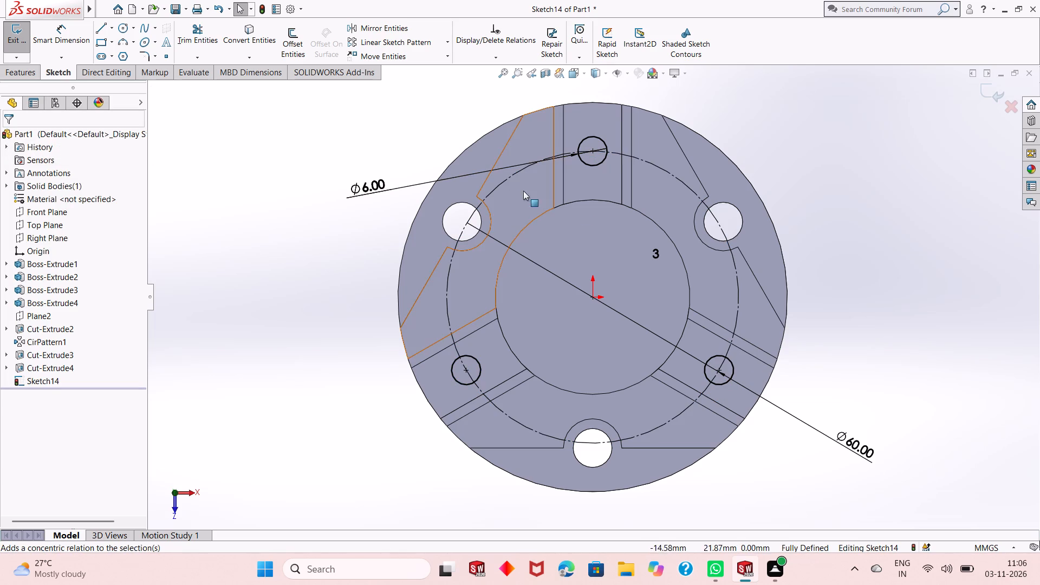
Cut the three 6 mm circles through all of the part with an Extruded Cut.
scroll(635, 224, down, 2)
scroll(618, 327, up, 2)
middle_drag(591, 376, 591, 297)
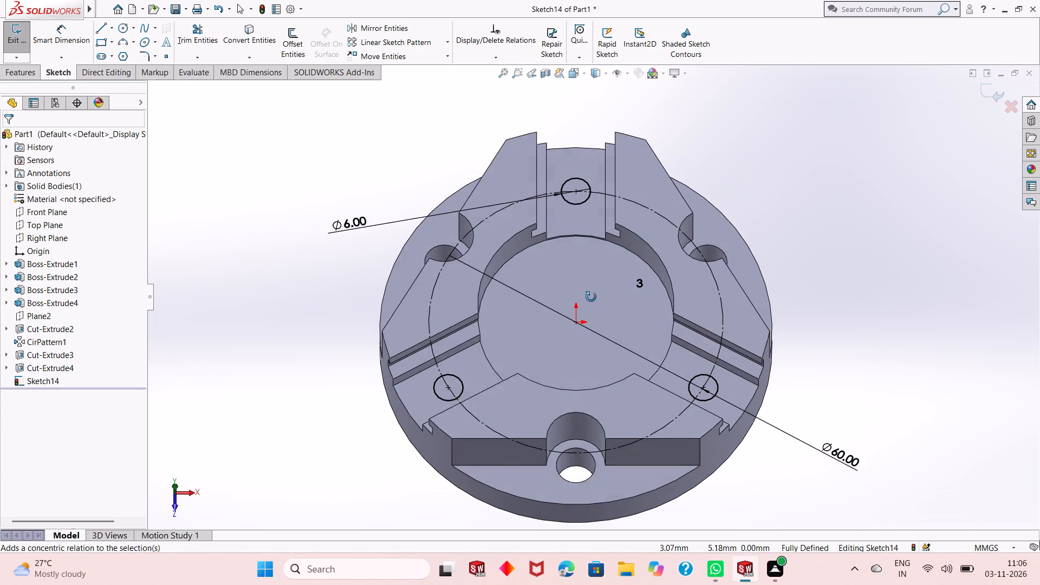
middle_drag(591, 297, 591, 282)
click(16, 77)
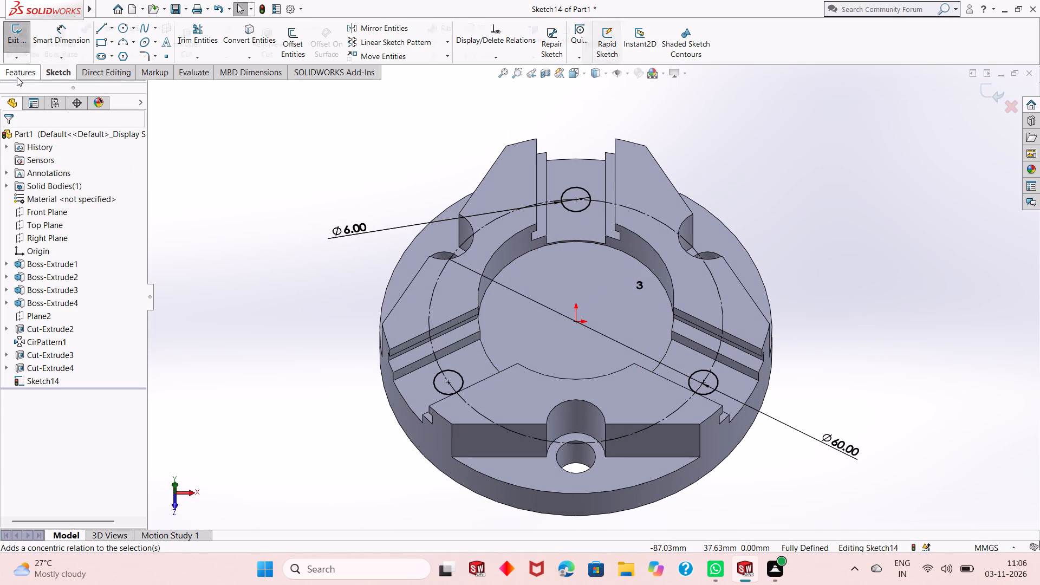
click(191, 45)
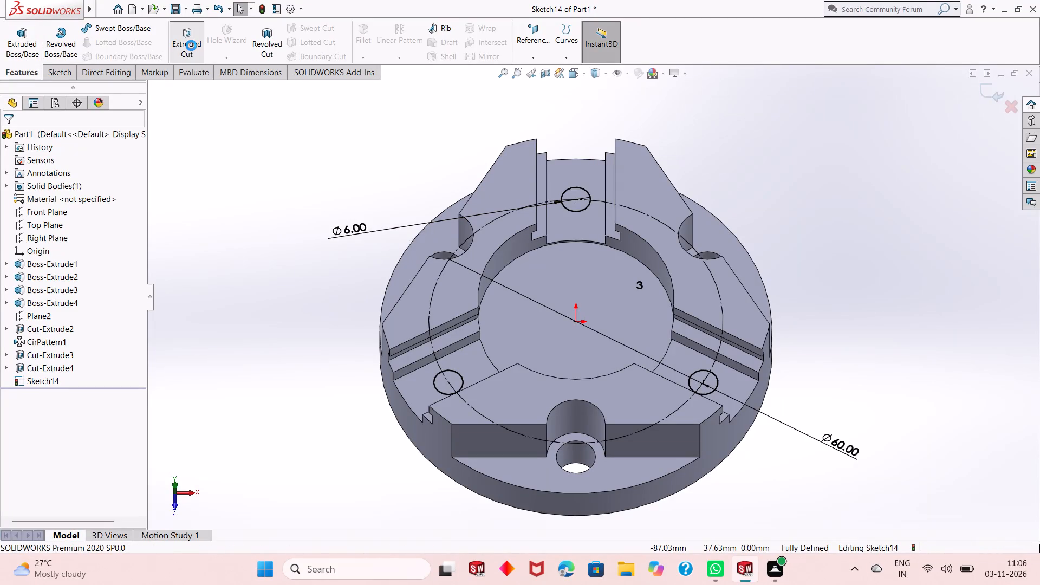
click(70, 210)
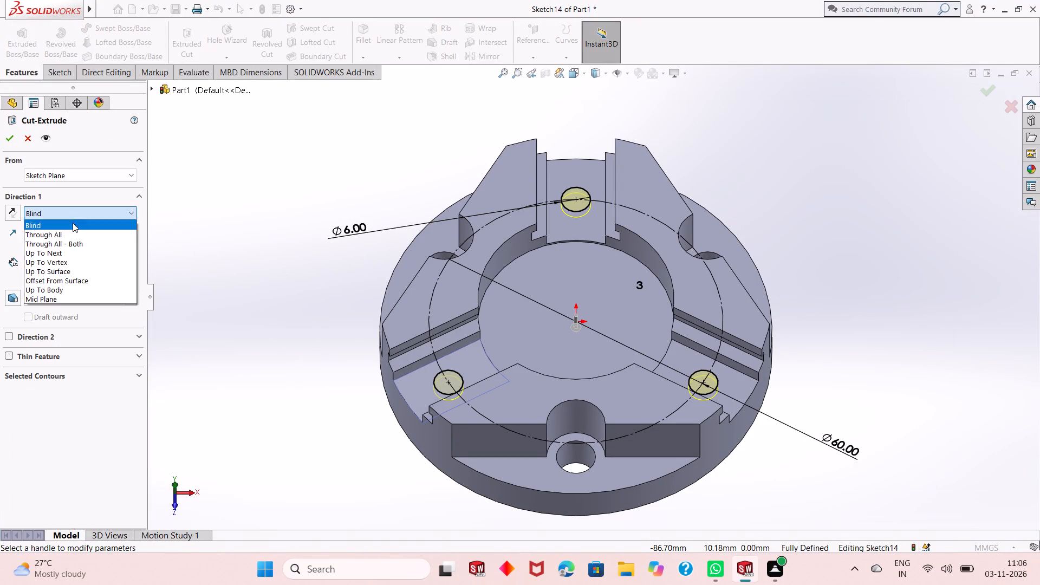
click(76, 237)
click(12, 140)
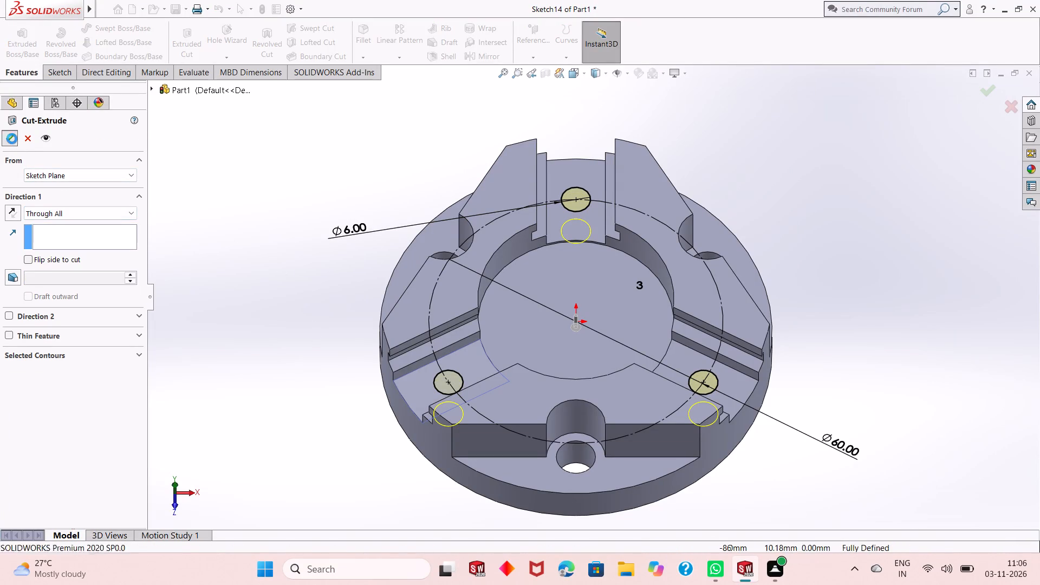
click(342, 380)
Start a Thread feature and look through the available Metric Tap sizes.
middle_drag(367, 360, 370, 409)
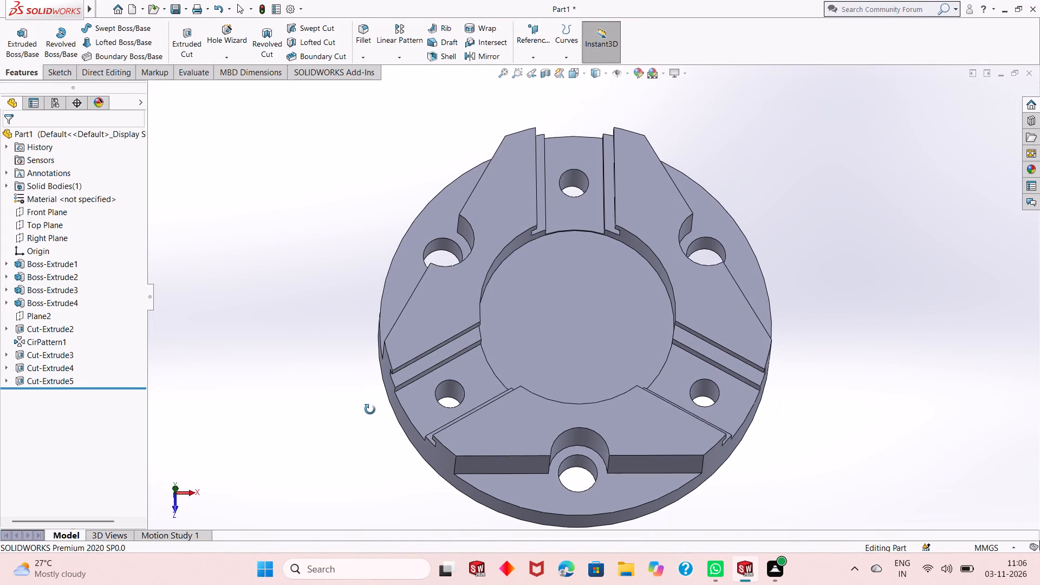
middle_drag(370, 409, 368, 380)
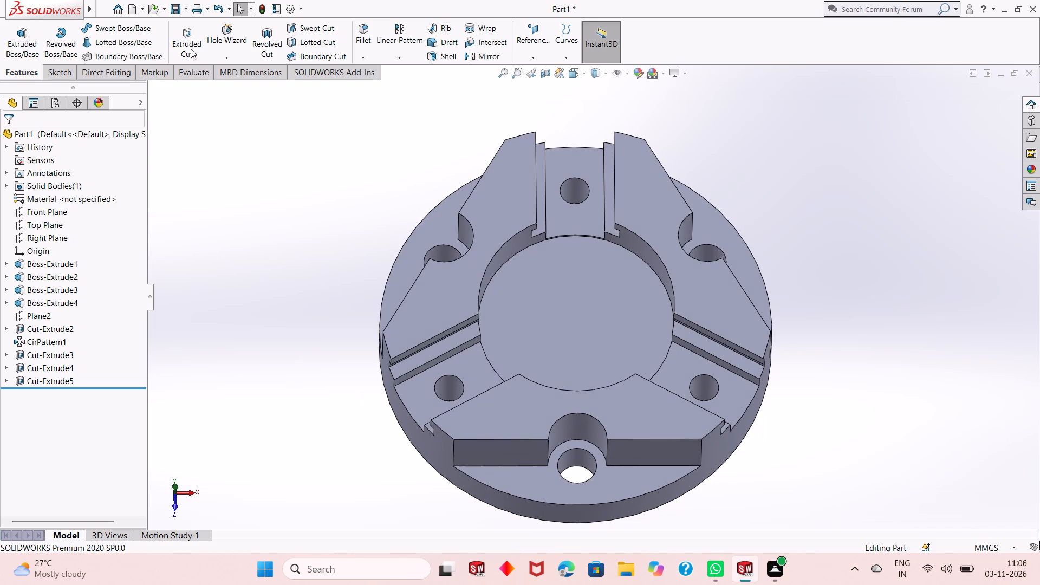
click(214, 56)
click(237, 96)
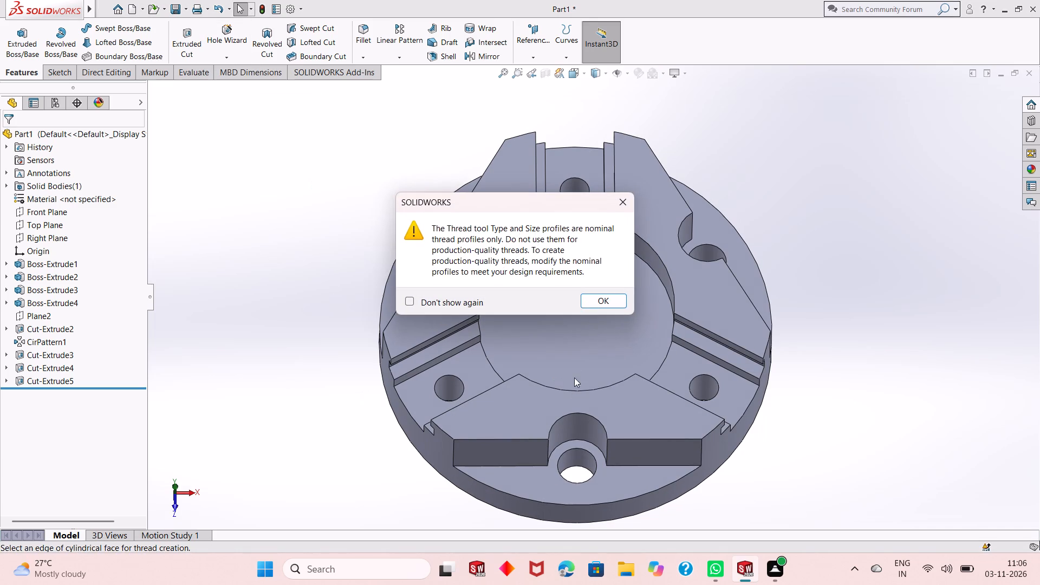
click(604, 292)
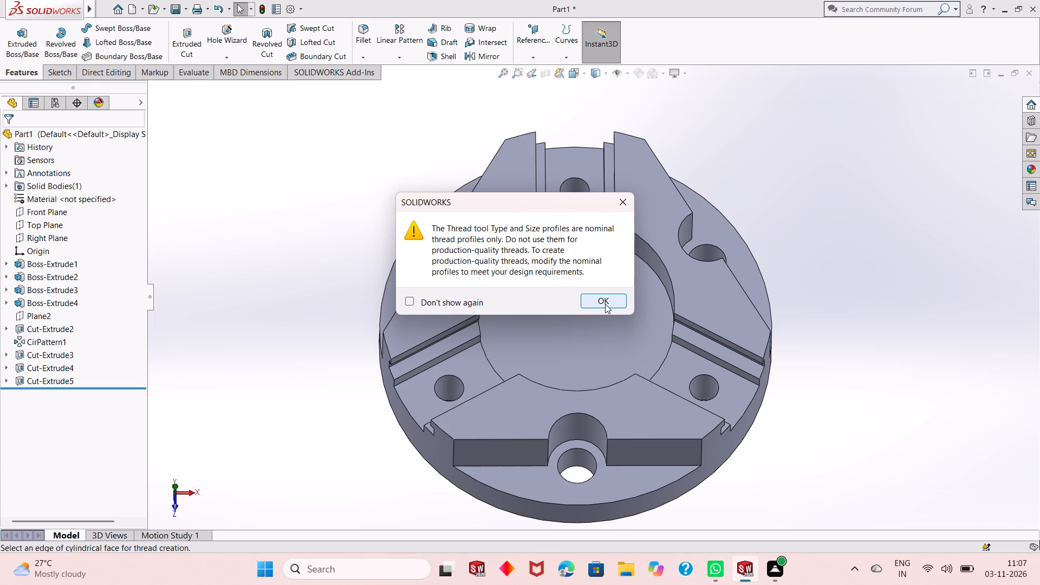
click(605, 304)
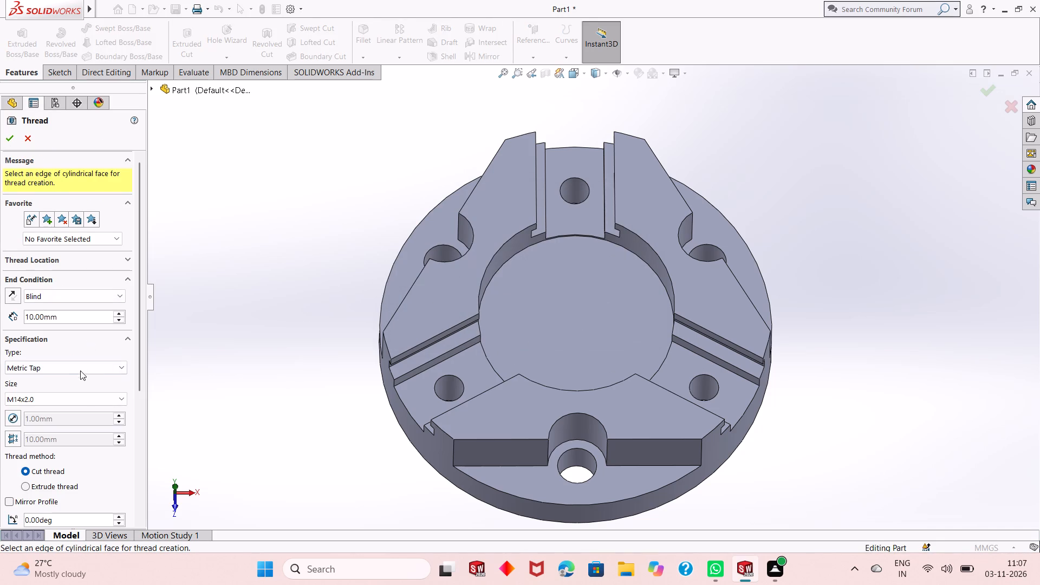
click(80, 401)
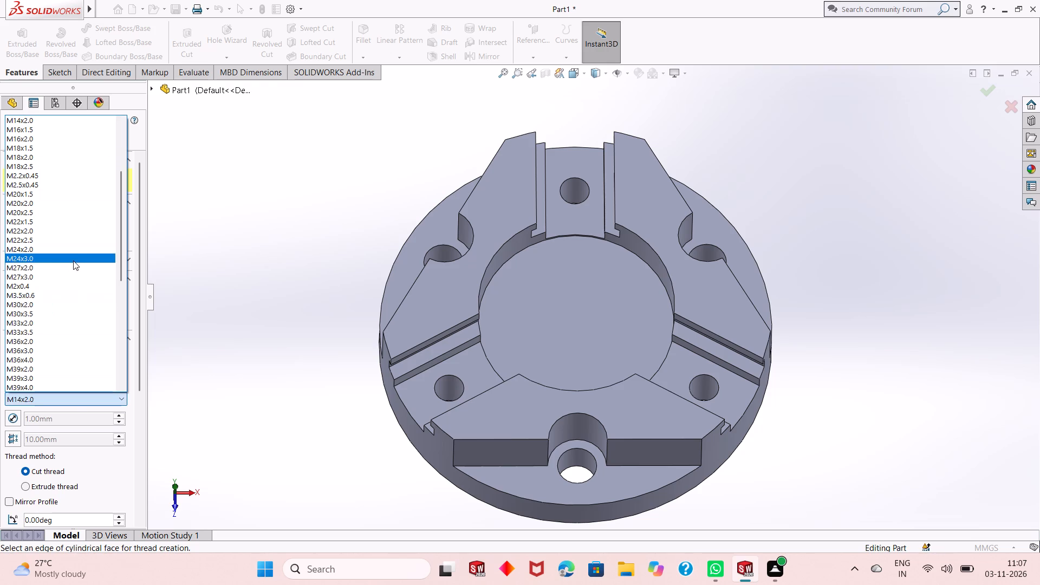
scroll(73, 261, up, 8)
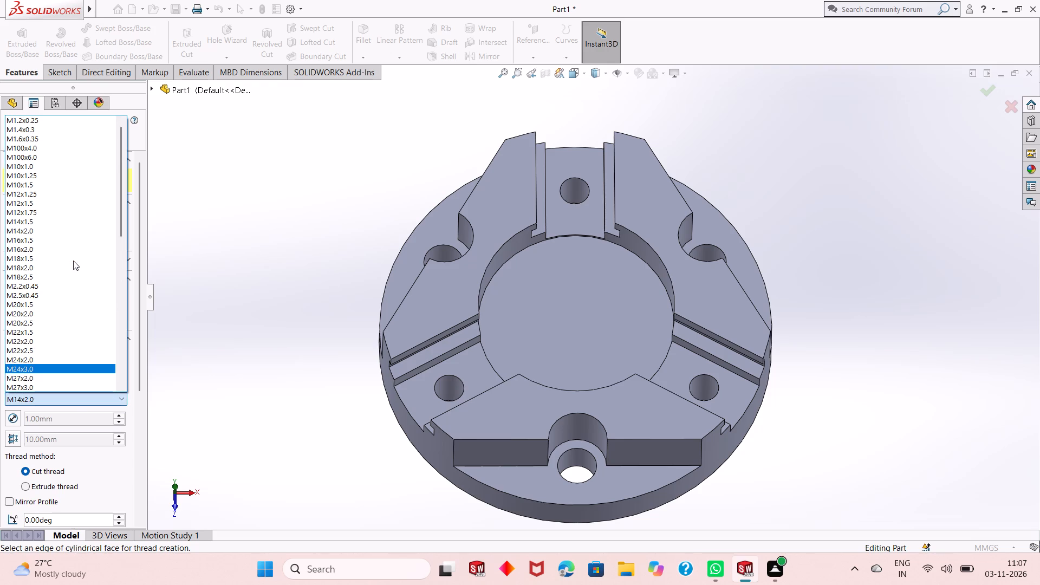
scroll(73, 261, up, 4)
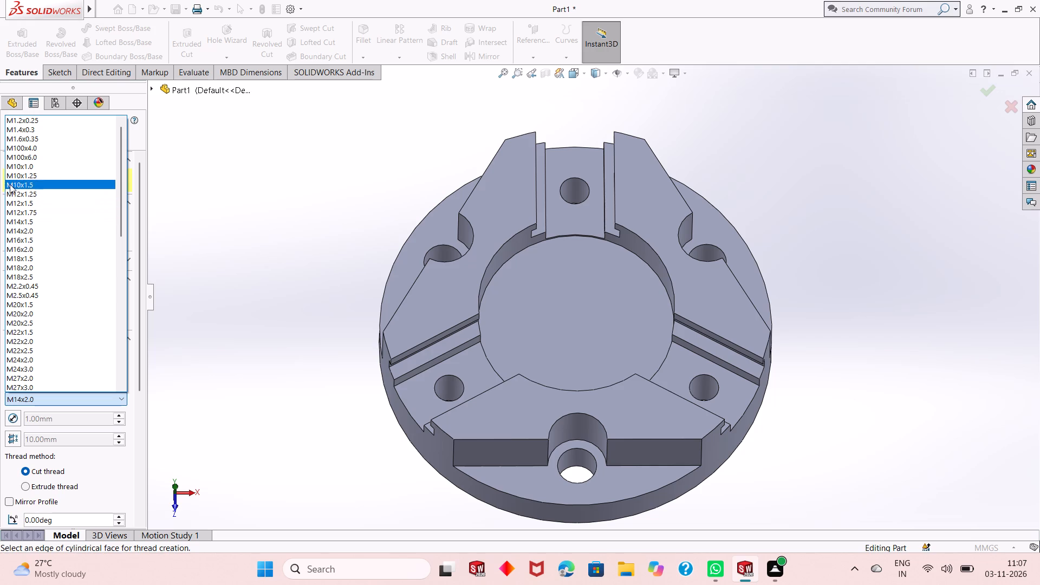
click(270, 305)
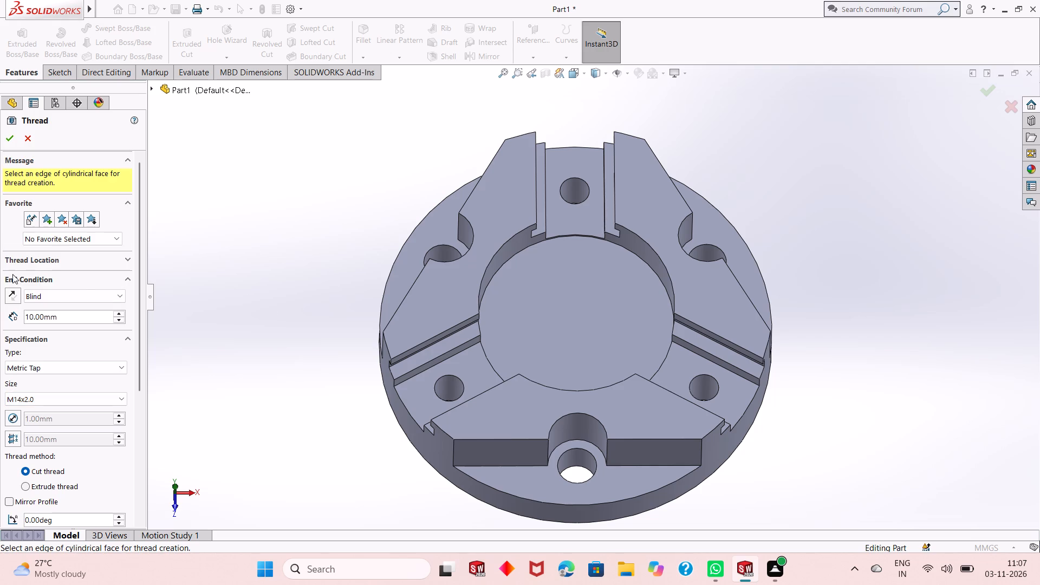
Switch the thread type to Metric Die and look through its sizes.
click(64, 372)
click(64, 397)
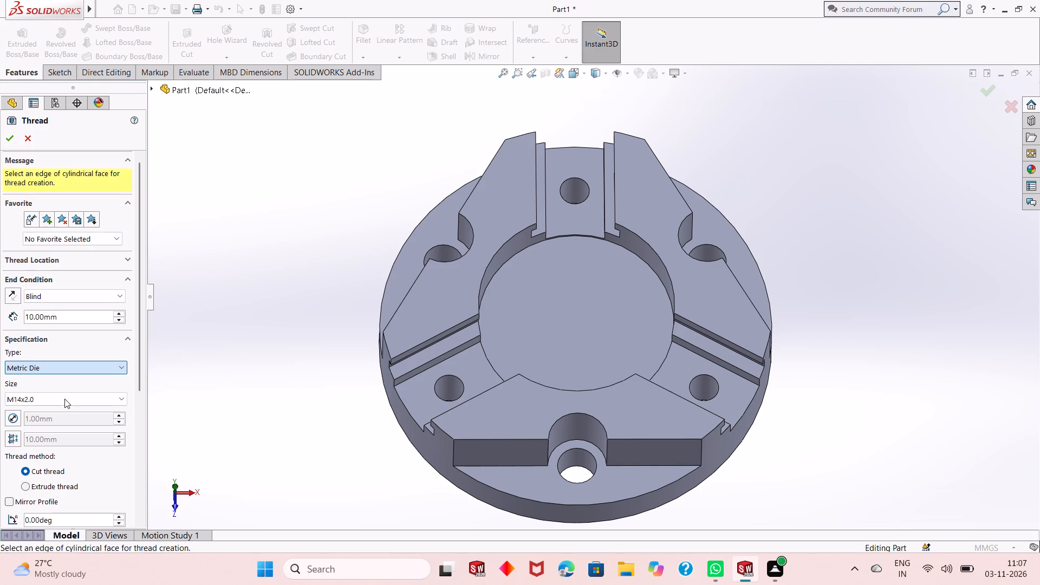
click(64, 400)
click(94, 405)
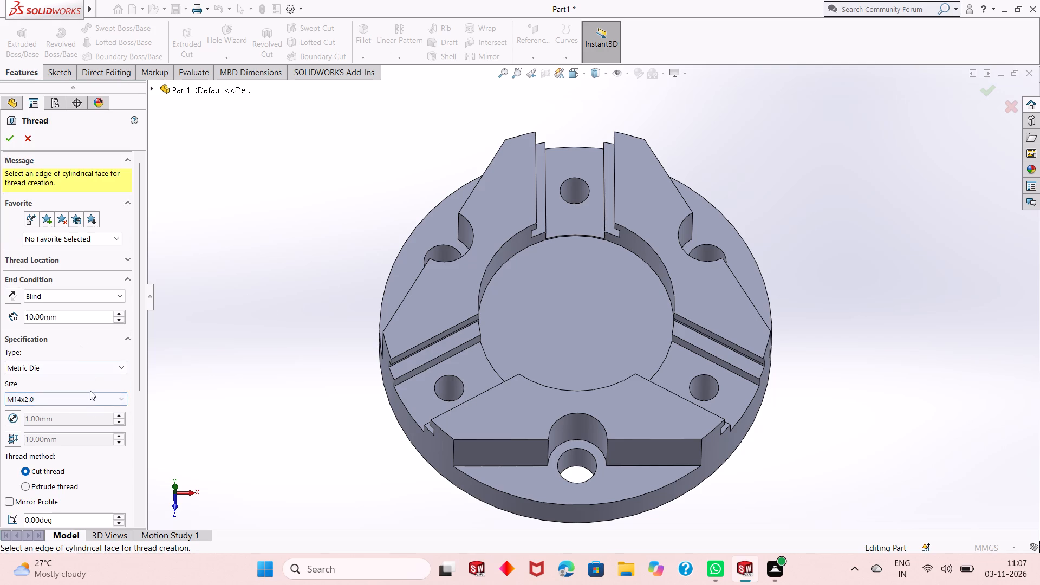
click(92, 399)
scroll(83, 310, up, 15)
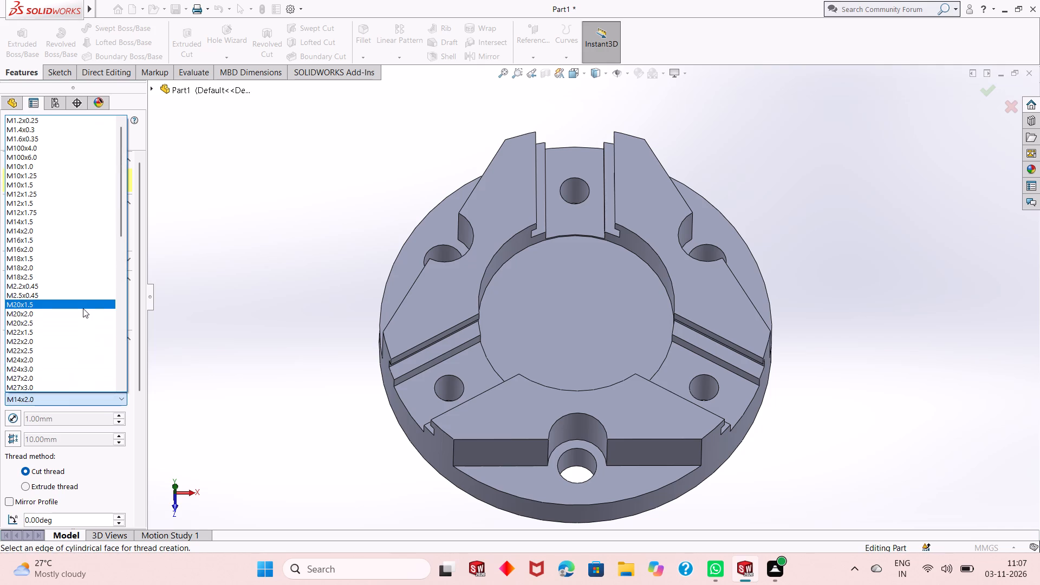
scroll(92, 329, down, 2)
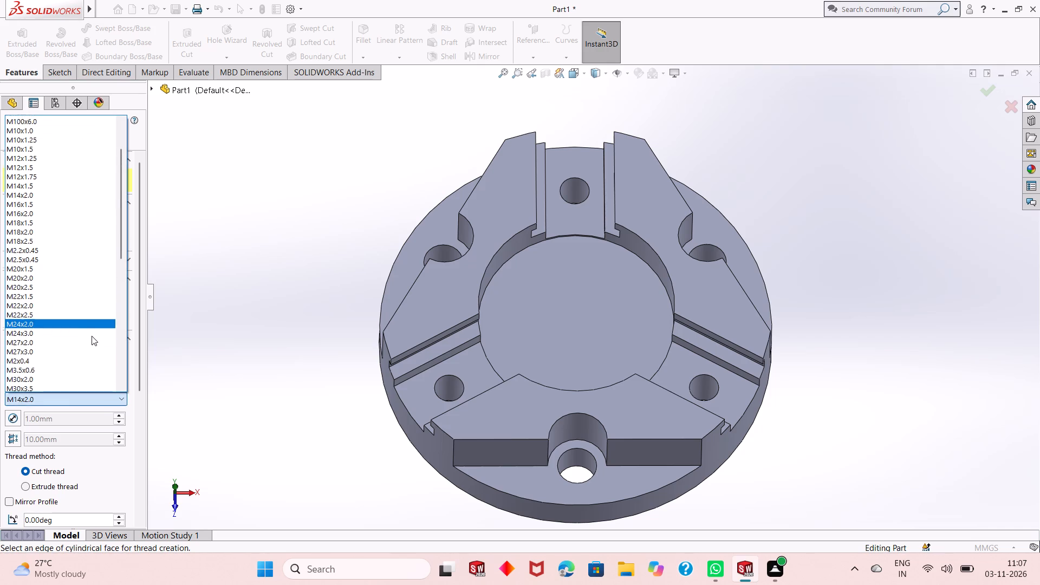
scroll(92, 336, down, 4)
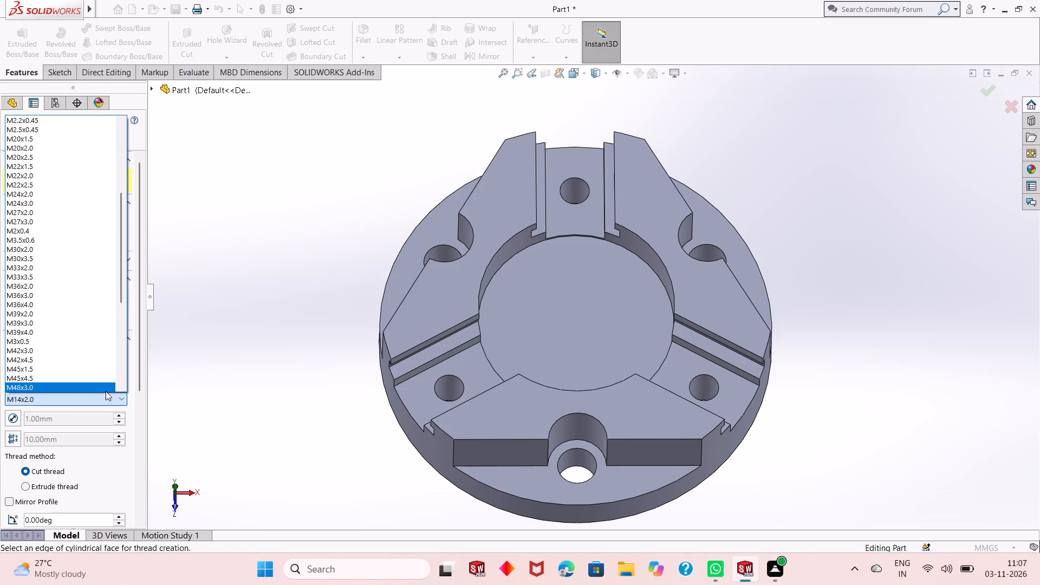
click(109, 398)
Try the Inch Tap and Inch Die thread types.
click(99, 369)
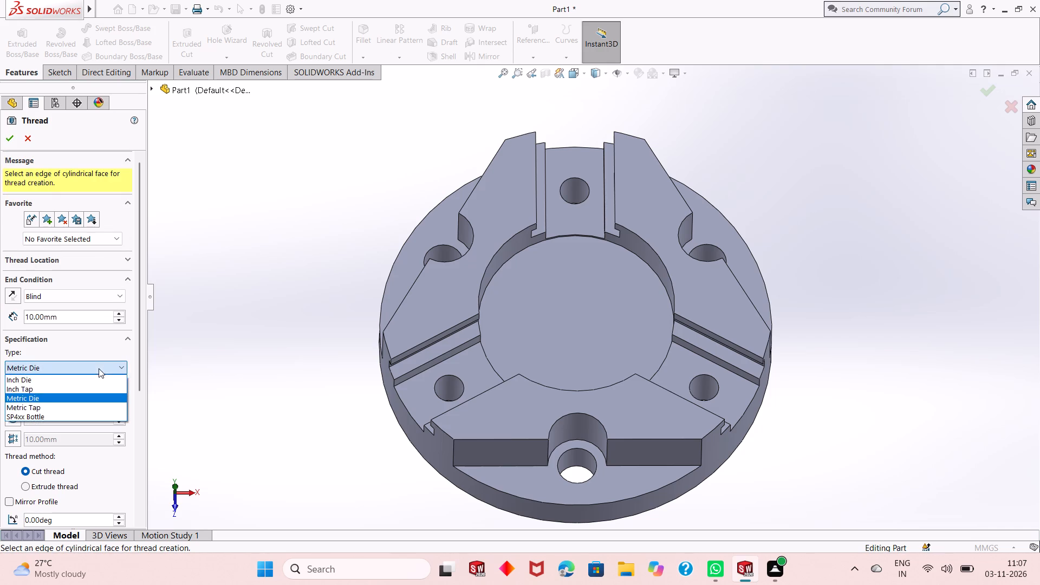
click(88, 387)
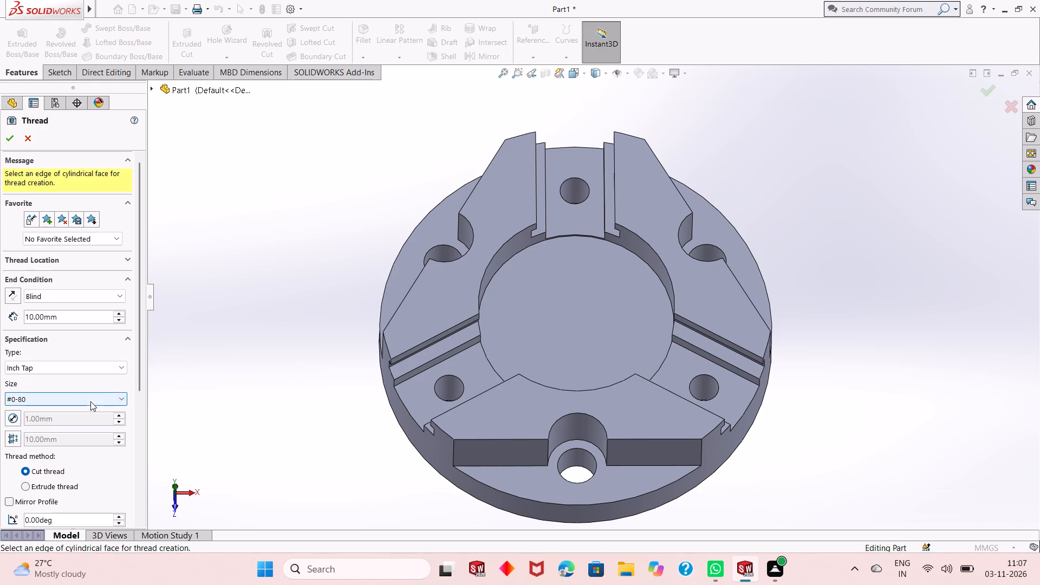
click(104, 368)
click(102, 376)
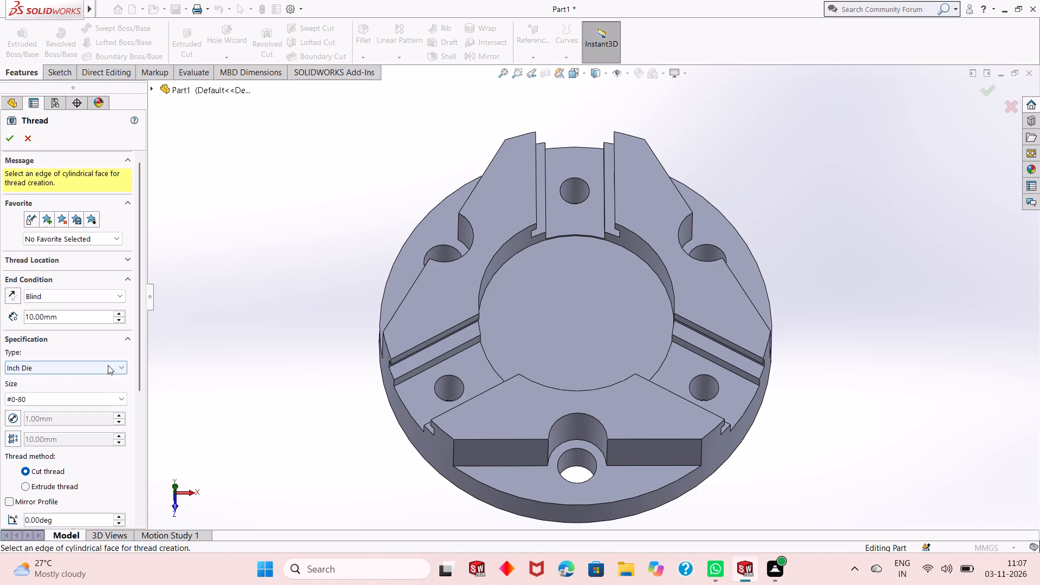
Set the thread type to Metric Tap, browse its sizes and choose M10x1.0.
click(109, 363)
click(90, 407)
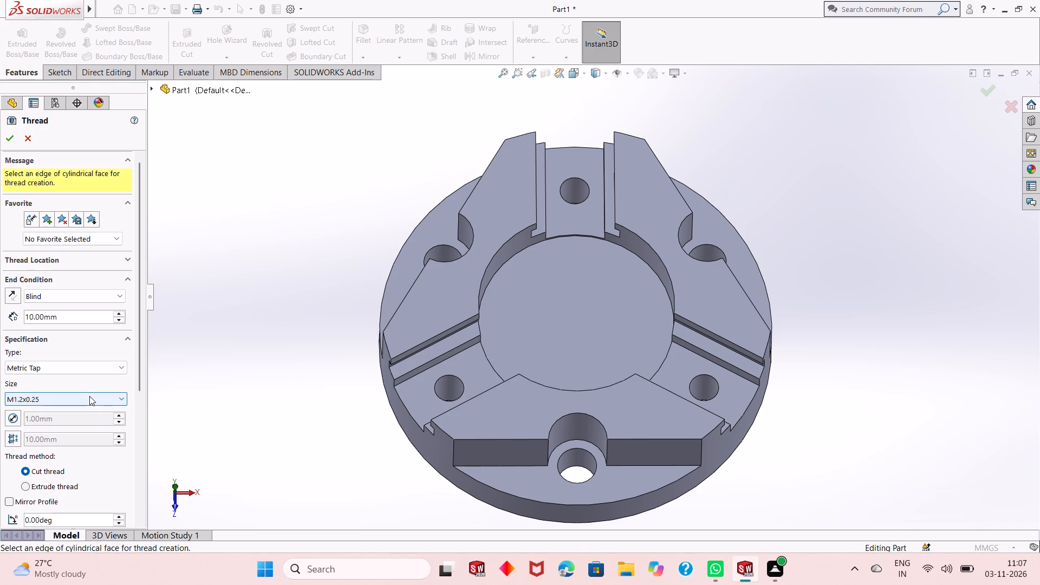
click(89, 396)
scroll(102, 348, up, 10)
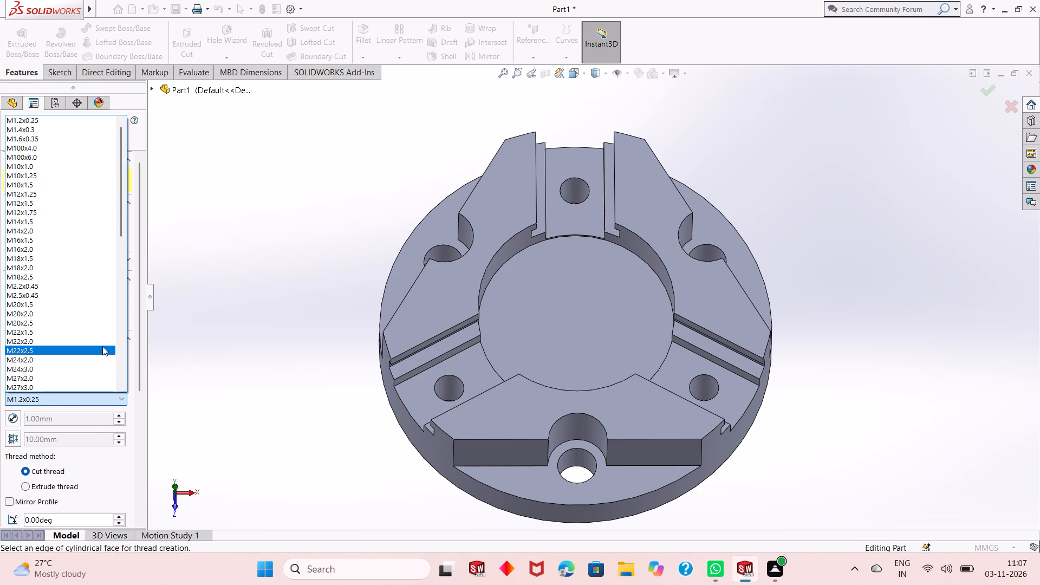
scroll(102, 346, up, 5)
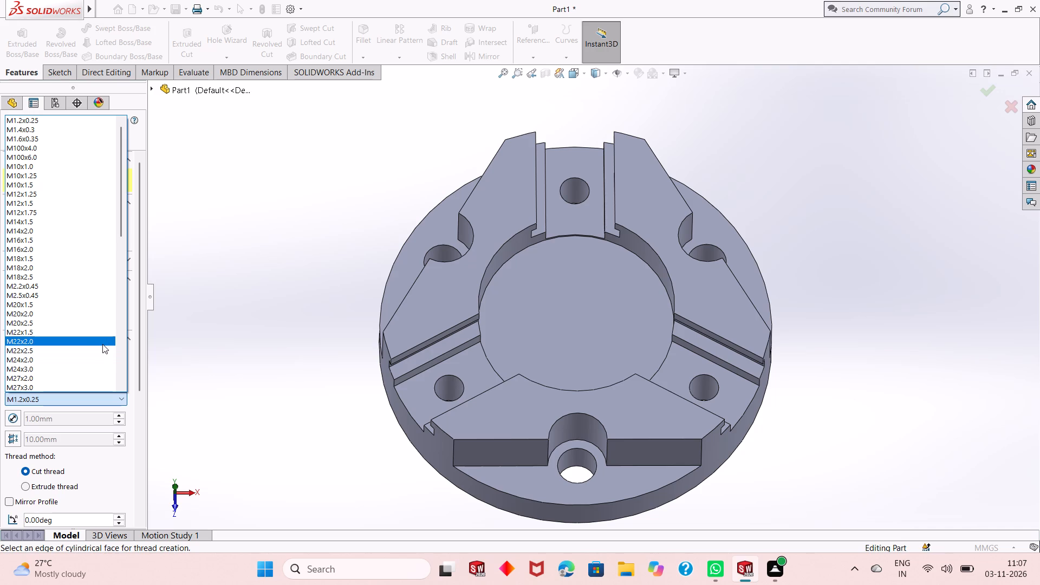
scroll(65, 349, up, 4)
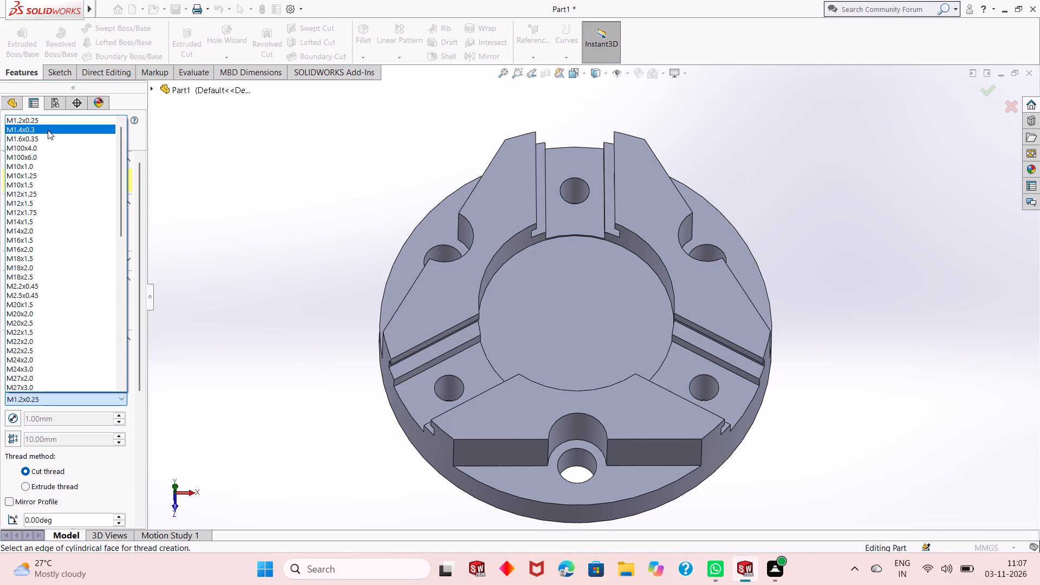
scroll(41, 327, down, 2)
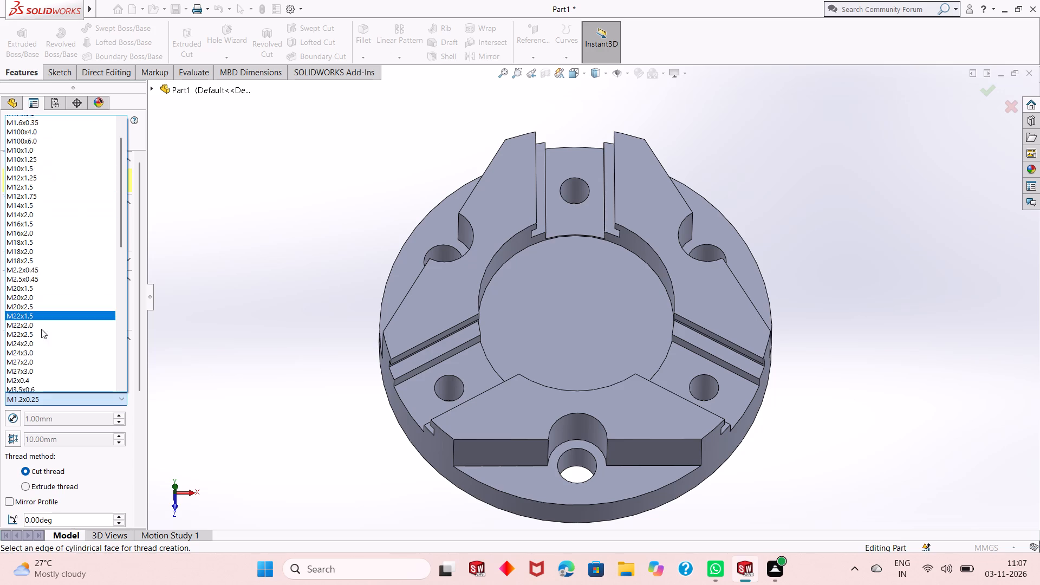
scroll(41, 329, down, 2)
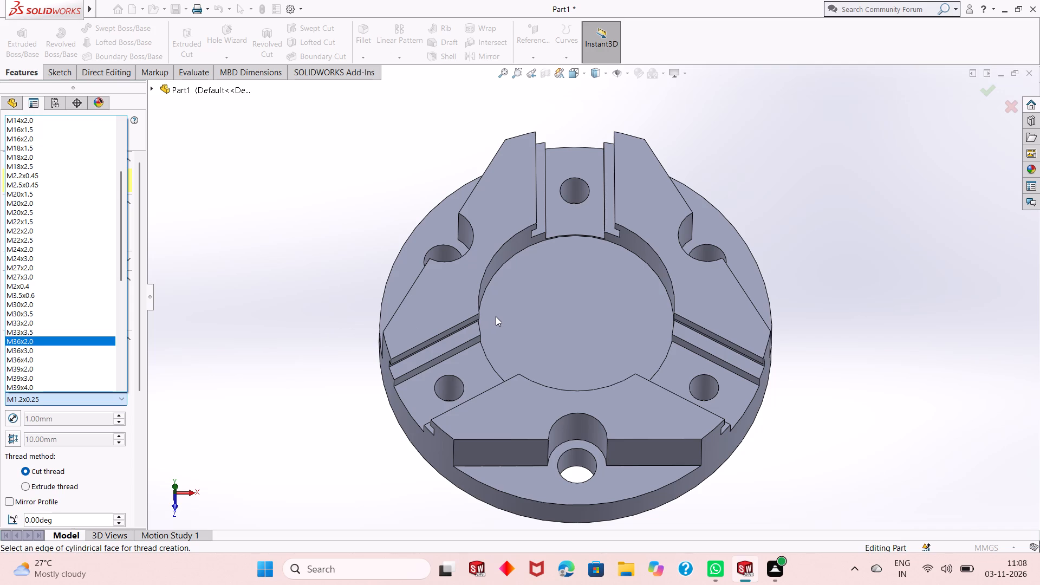
scroll(600, 371, down, 10)
scroll(598, 366, up, 2)
scroll(598, 366, down, 1)
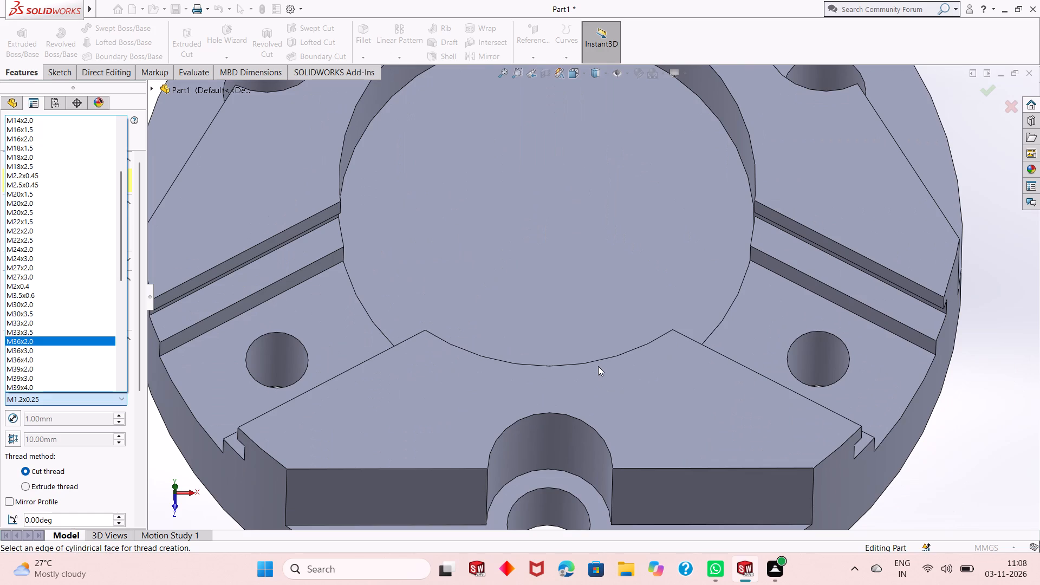
scroll(598, 366, down, 1)
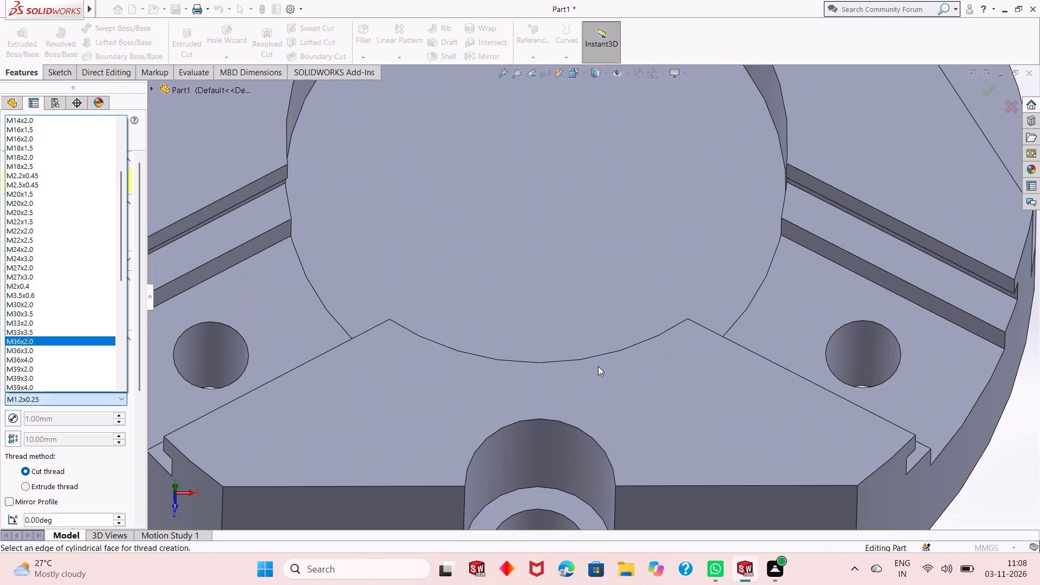
scroll(598, 366, down, 1)
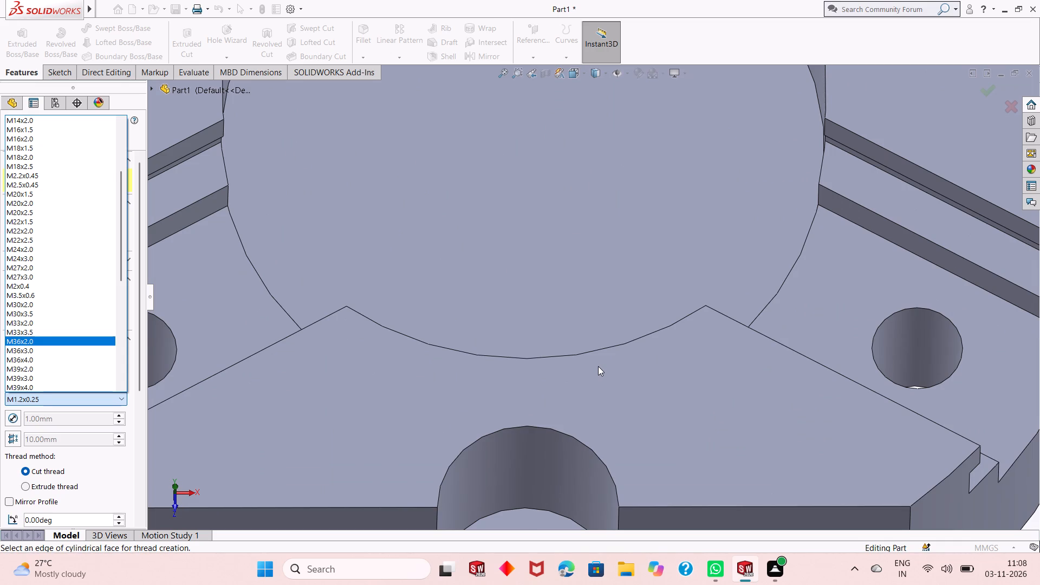
middle_drag(598, 366, 642, 360)
middle_drag(642, 360, 642, 364)
scroll(572, 368, up, 5)
scroll(522, 311, up, 3)
scroll(523, 262, down, 2)
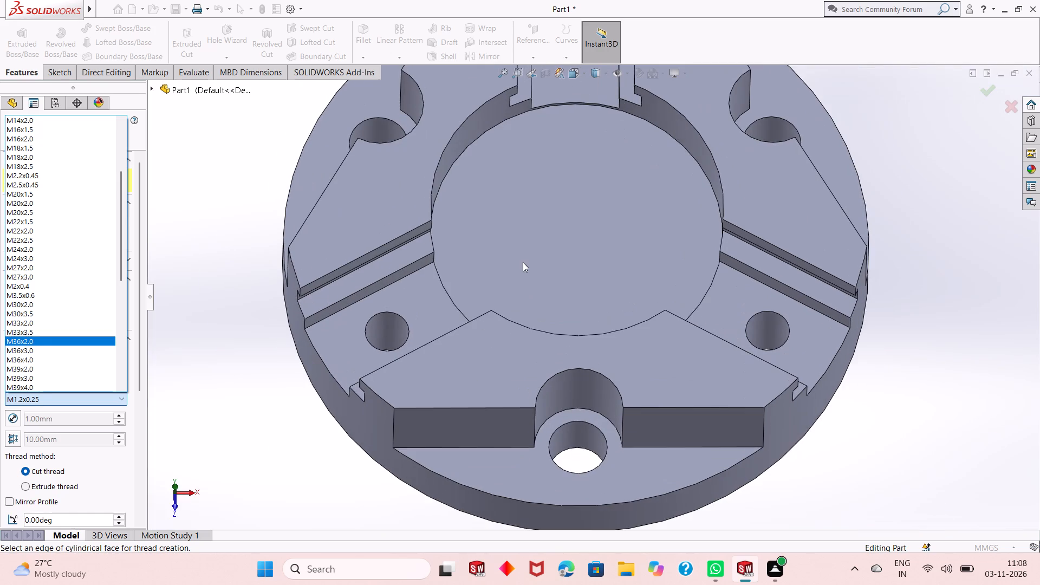
scroll(489, 320, up, 2)
scroll(489, 322, down, 1)
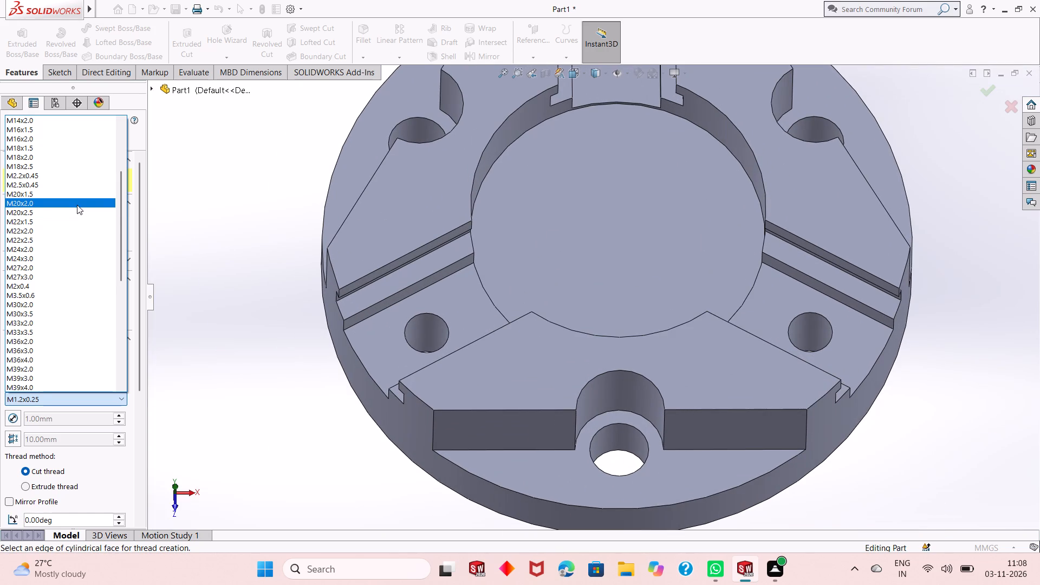
scroll(72, 200, up, 4)
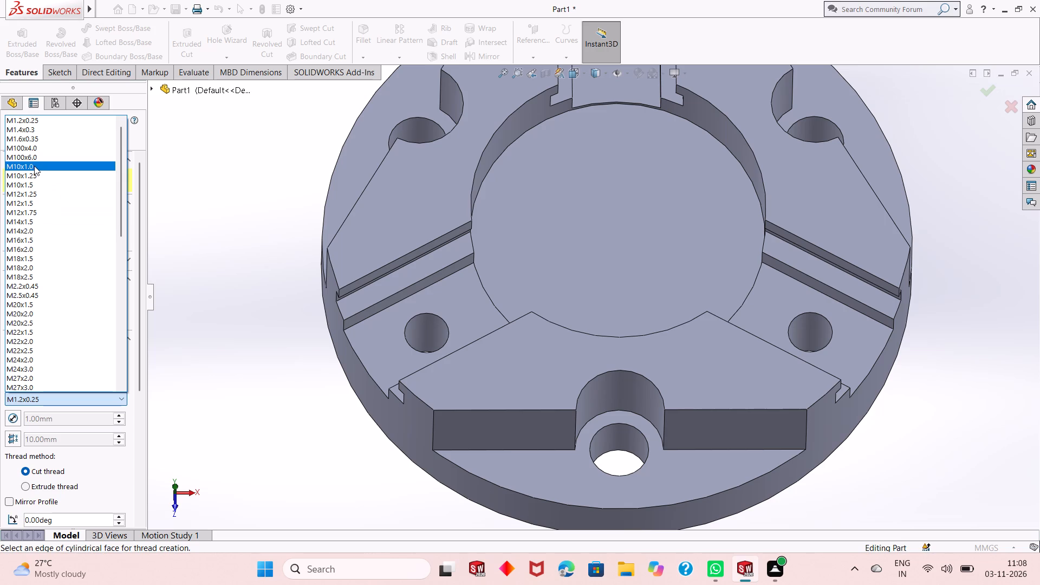
click(34, 166)
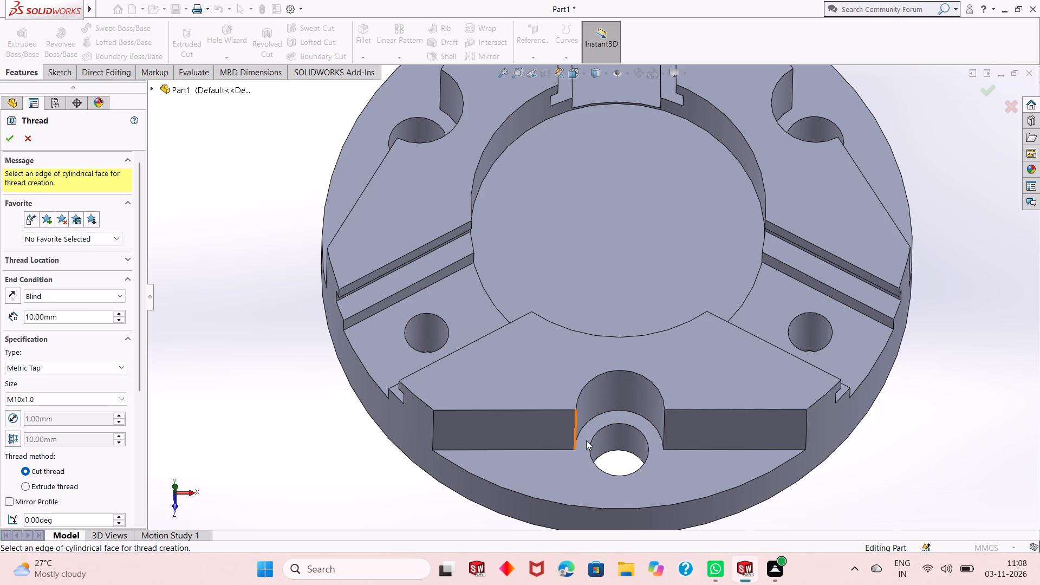
Cut an M10x1.0 thread 10 mm deep, blind, from the upper edge of the 8 mm hole in the front notch (+Z side).
click(600, 470)
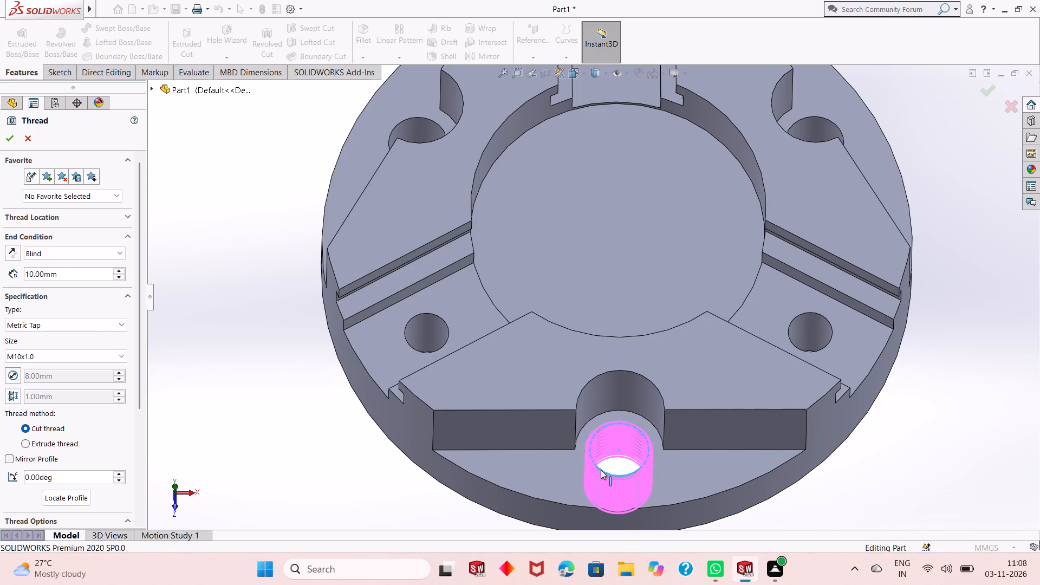
middle_drag(876, 468, 840, 492)
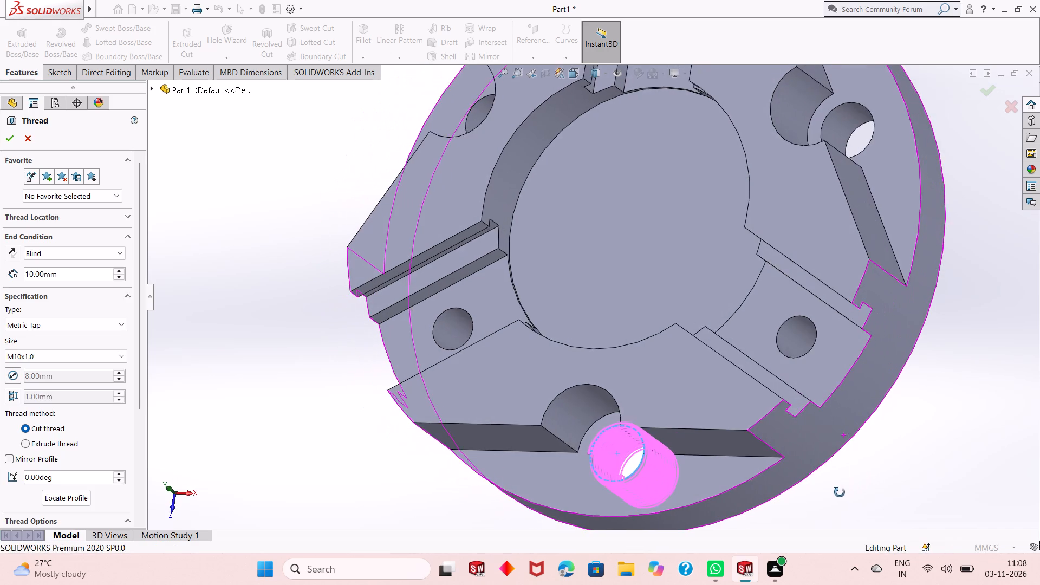
middle_drag(840, 492, 778, 359)
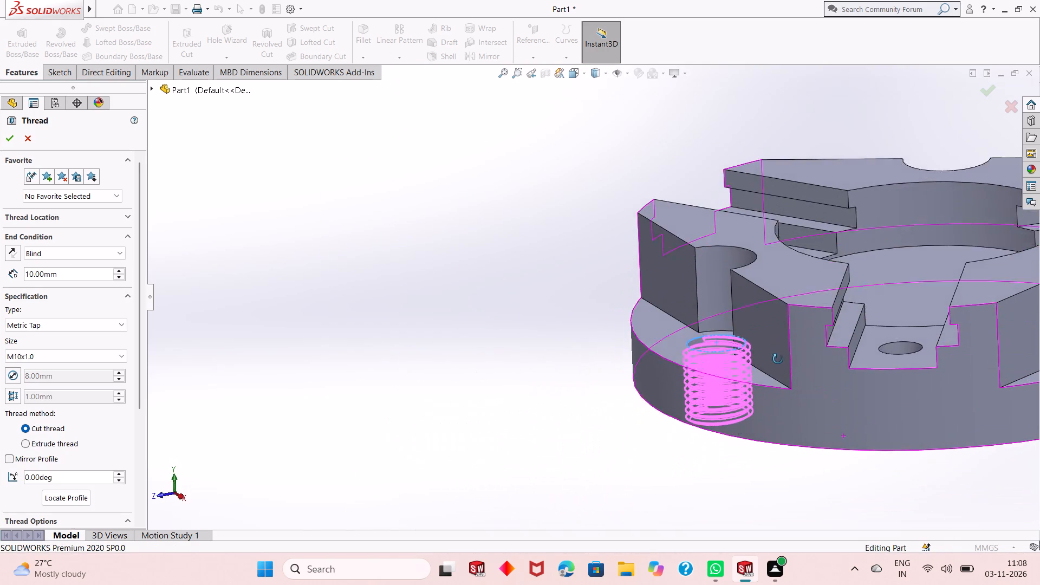
middle_drag(778, 359, 775, 375)
scroll(708, 382, up, 2)
scroll(796, 284, down, 3)
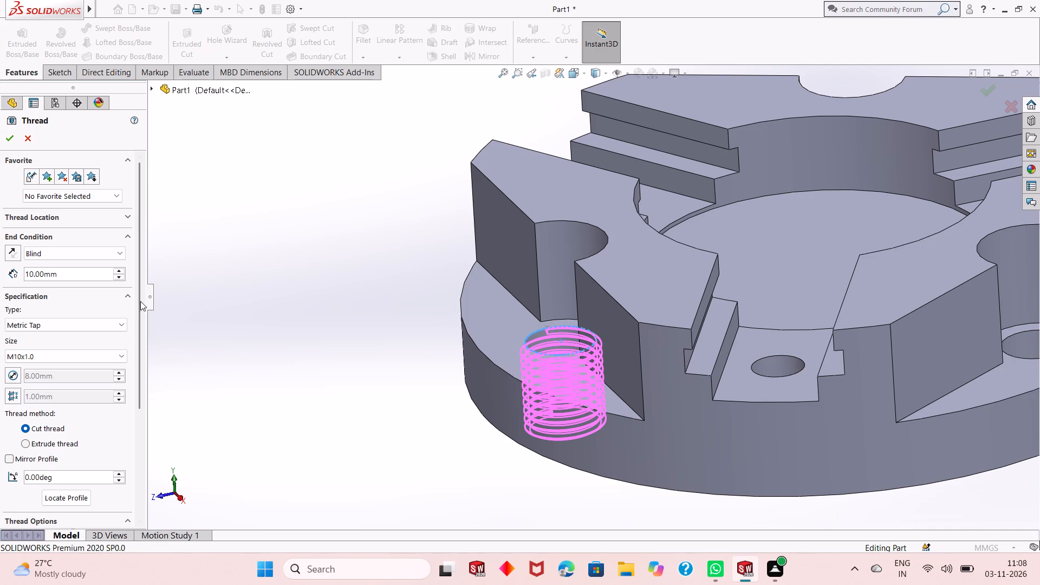
middle_drag(384, 448, 387, 429)
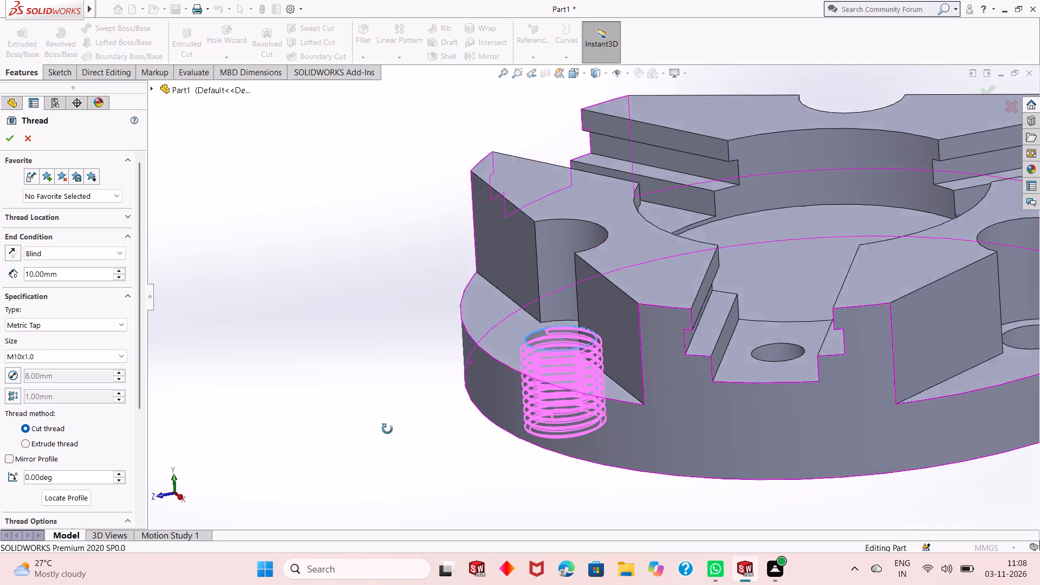
middle_drag(387, 429, 373, 373)
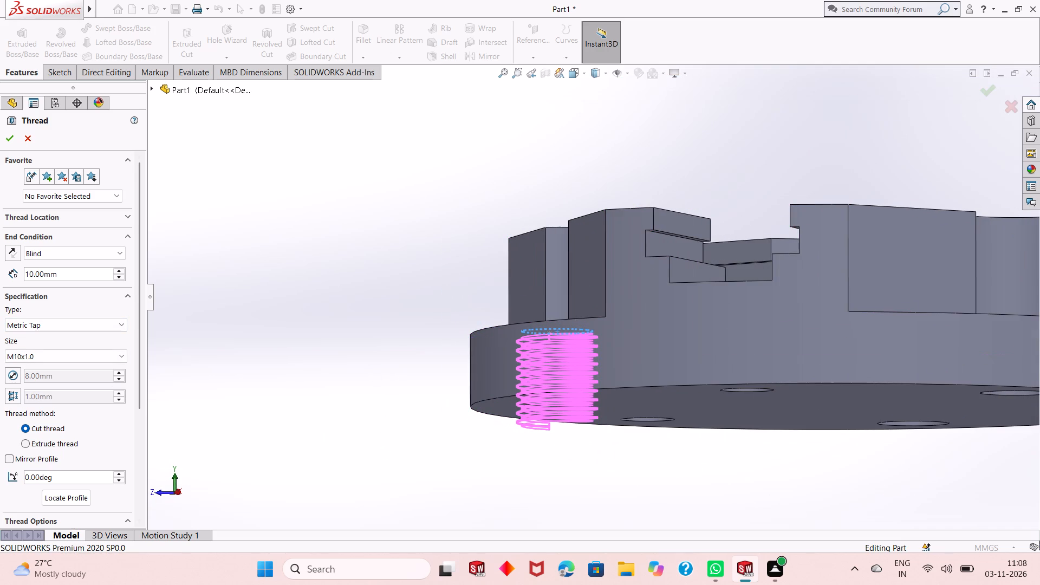
click(15, 134)
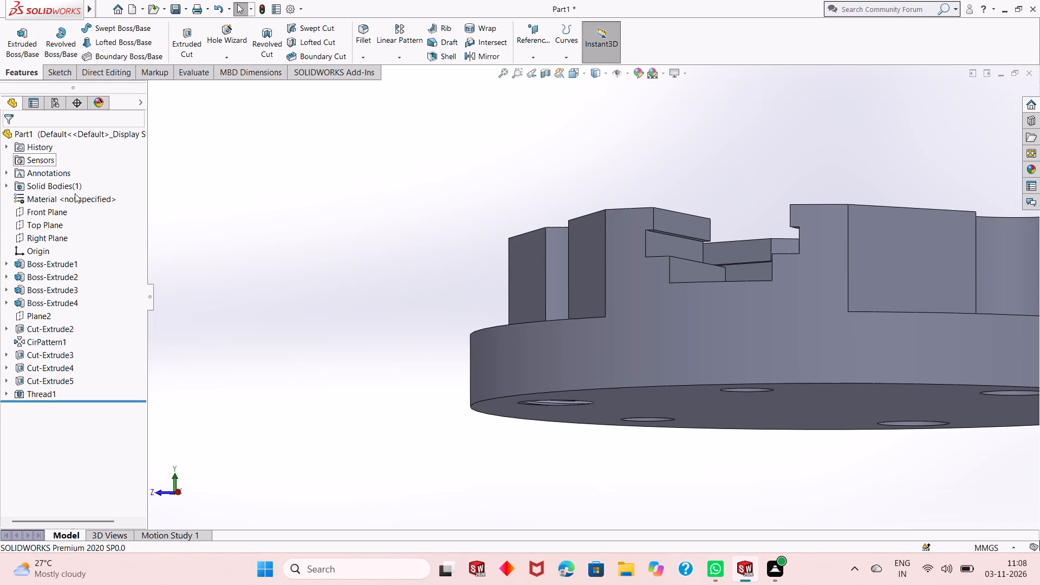
Cut a second M10x1.0 Metric Tap thread, blind 10 mm deep, from the upper edge of the 8 mm hole in an unthreaded neighbouring notch.
middle_drag(420, 313, 432, 428)
scroll(430, 424, up, 2)
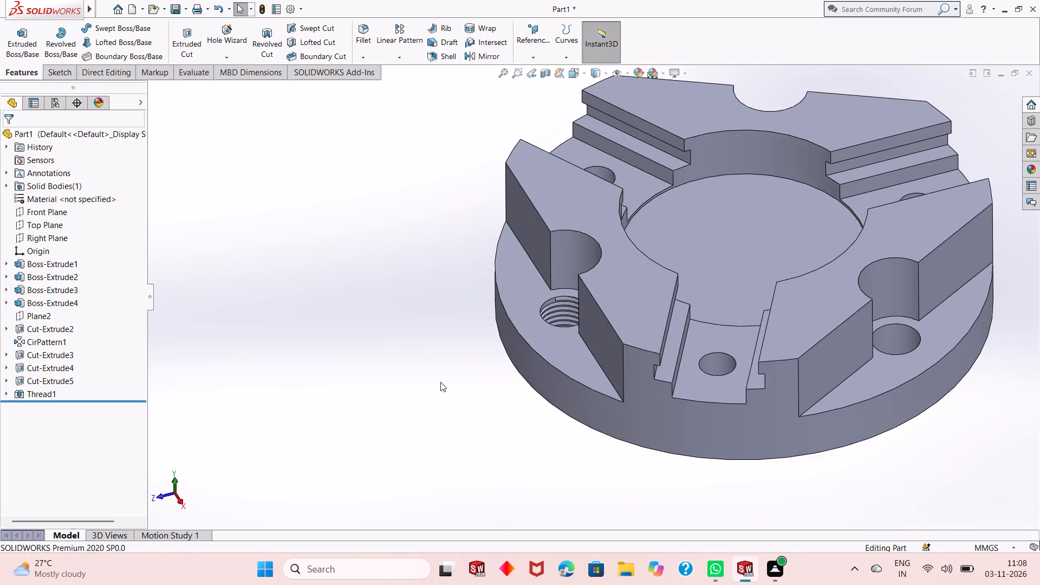
scroll(452, 352, up, 2)
middle_drag(489, 292, 560, 414)
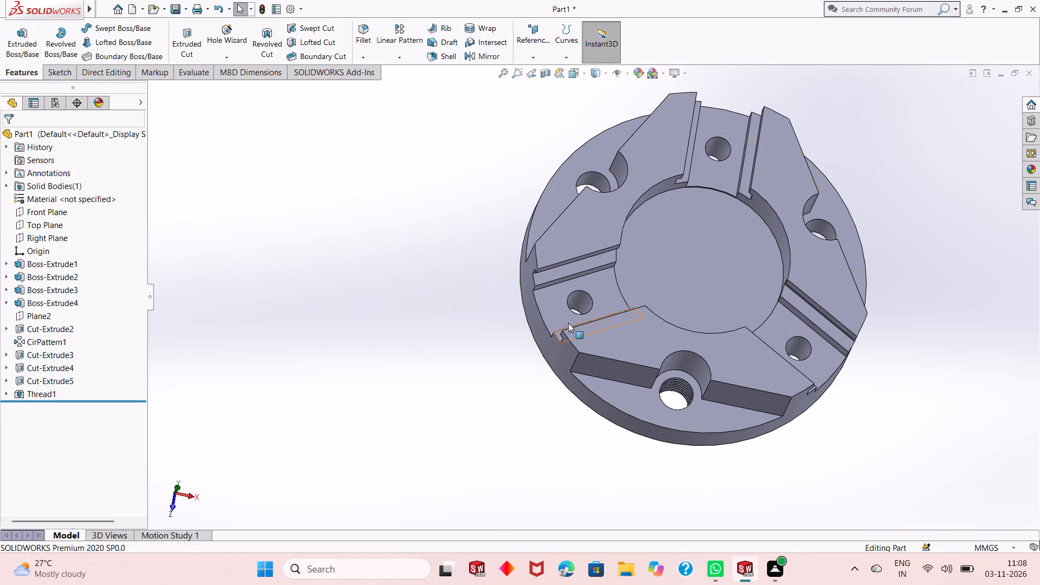
middle_drag(571, 265, 608, 341)
scroll(617, 200, down, 4)
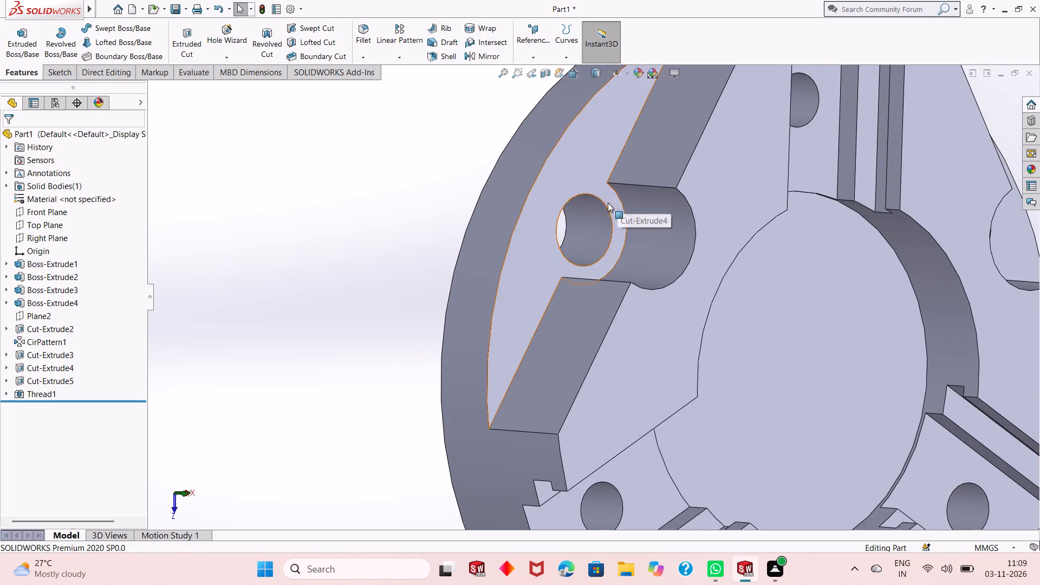
middle_drag(607, 205, 577, 197)
scroll(638, 383, up, 2)
middle_drag(638, 384, 707, 258)
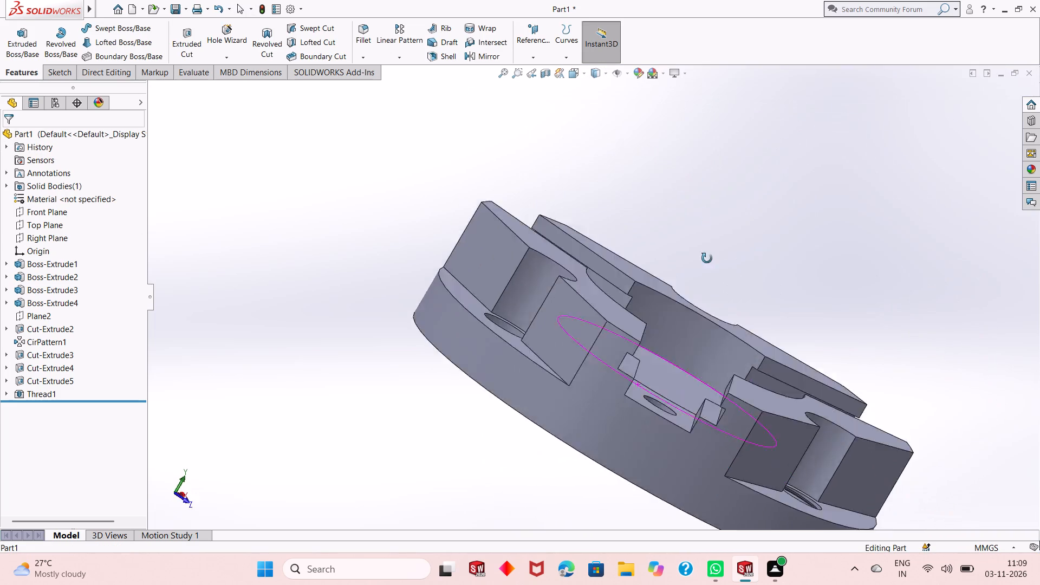
middle_drag(707, 258, 682, 330)
click(239, 61)
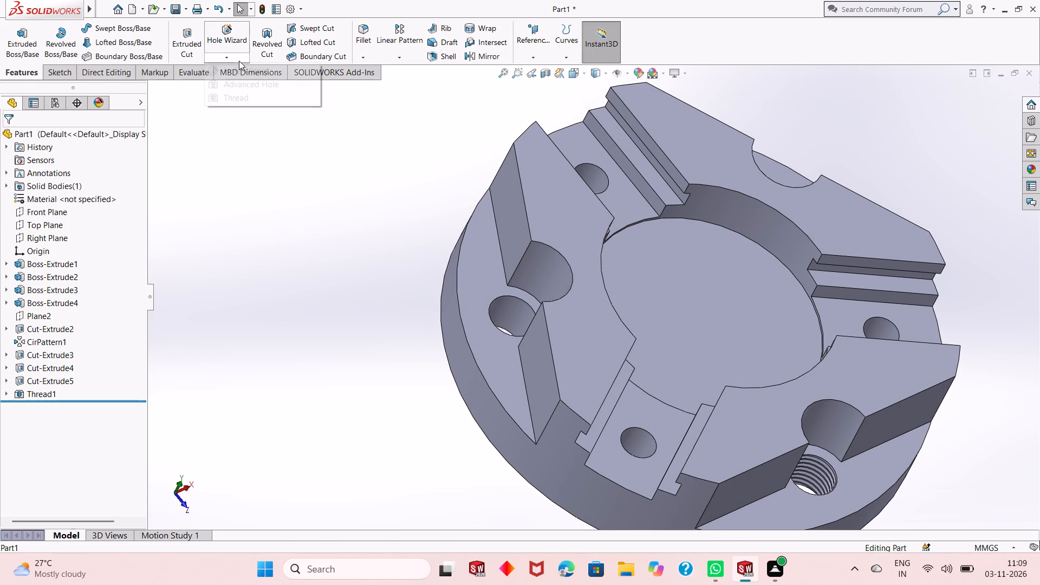
click(239, 92)
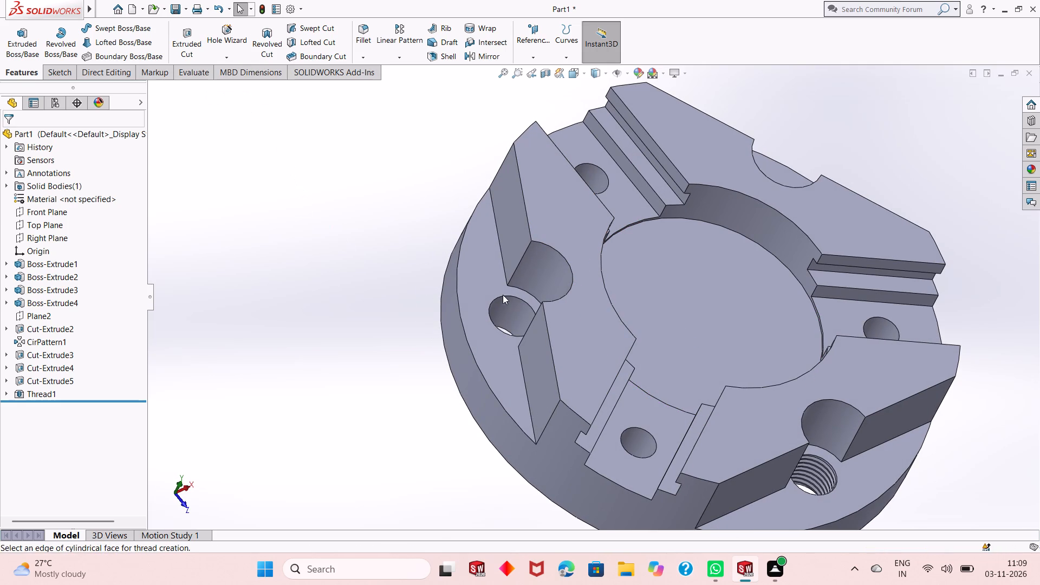
click(612, 304)
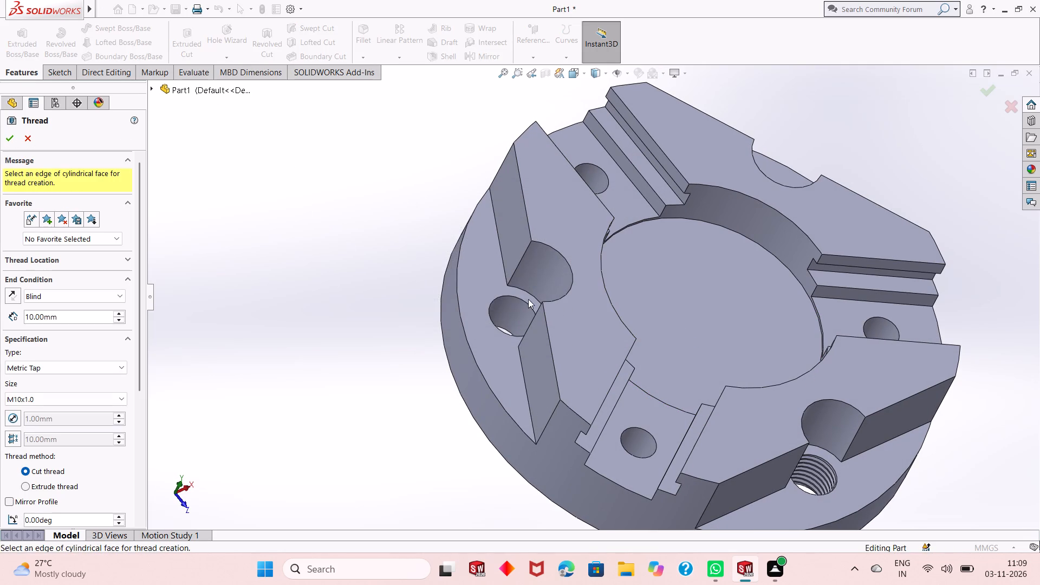
click(522, 300)
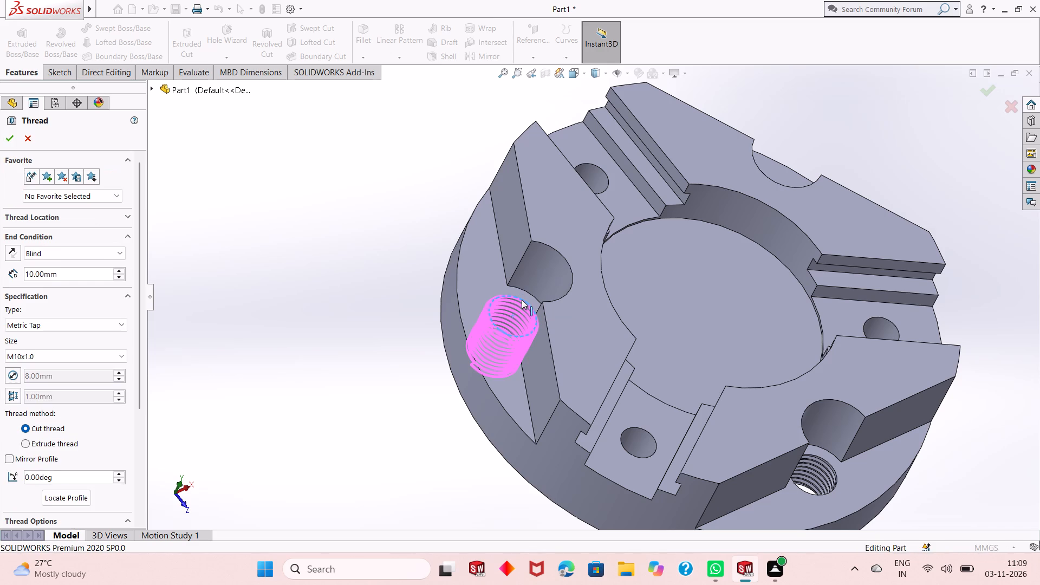
middle_drag(395, 359, 404, 210)
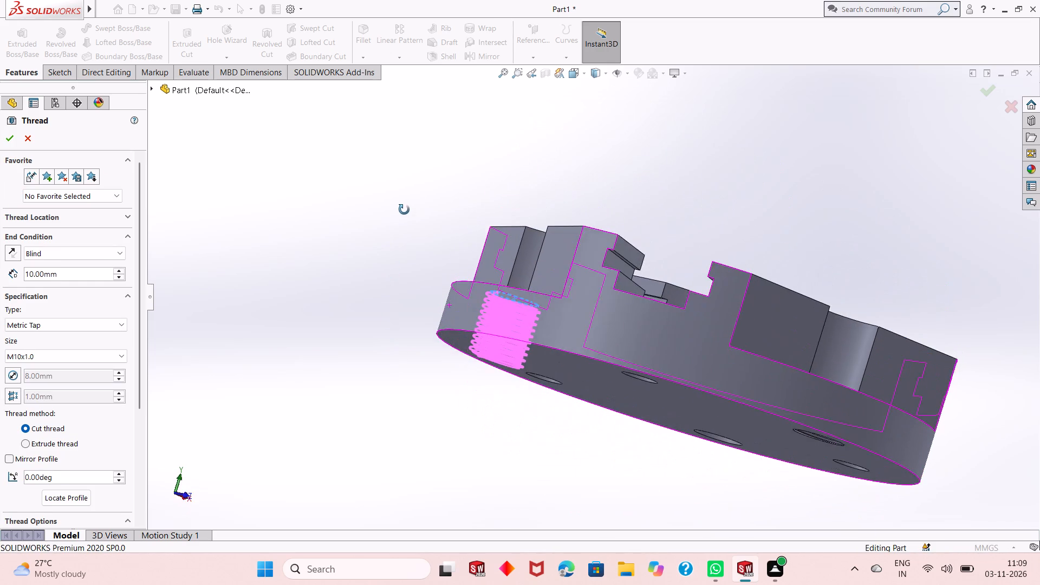
middle_drag(404, 210, 401, 252)
click(12, 140)
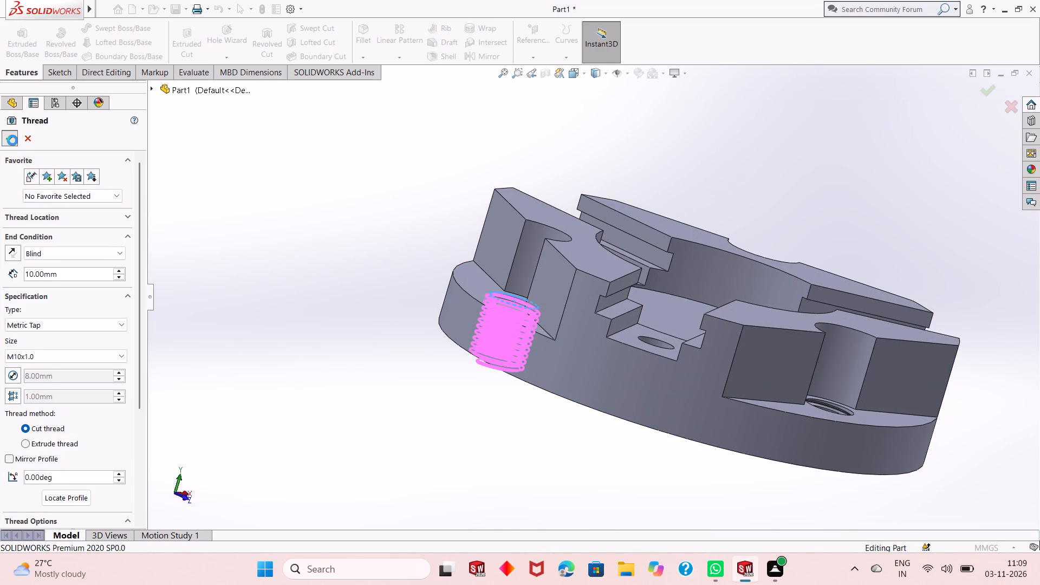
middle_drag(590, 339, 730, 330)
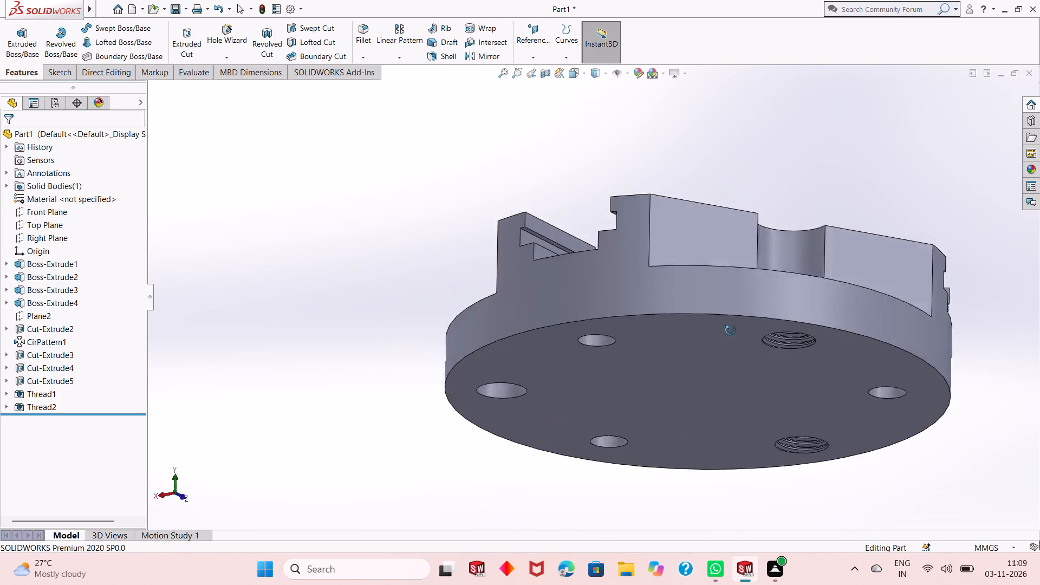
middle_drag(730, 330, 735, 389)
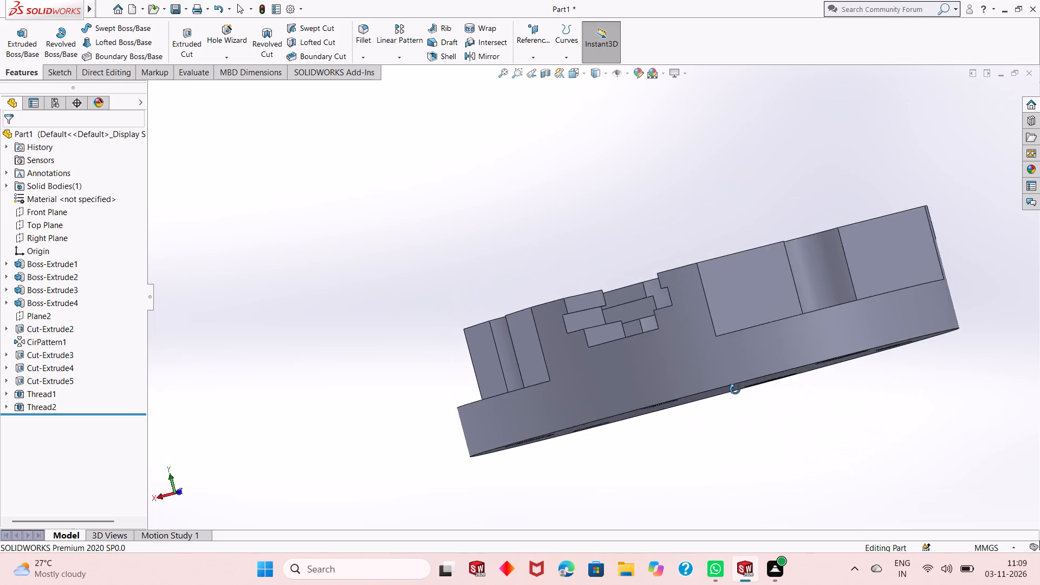
Cut a third M10x1.0 Metric Tap thread, blind 10 mm deep, from the upper edge of the 8 mm hole in the remaining unthreaded notch.
middle_drag(735, 389, 764, 479)
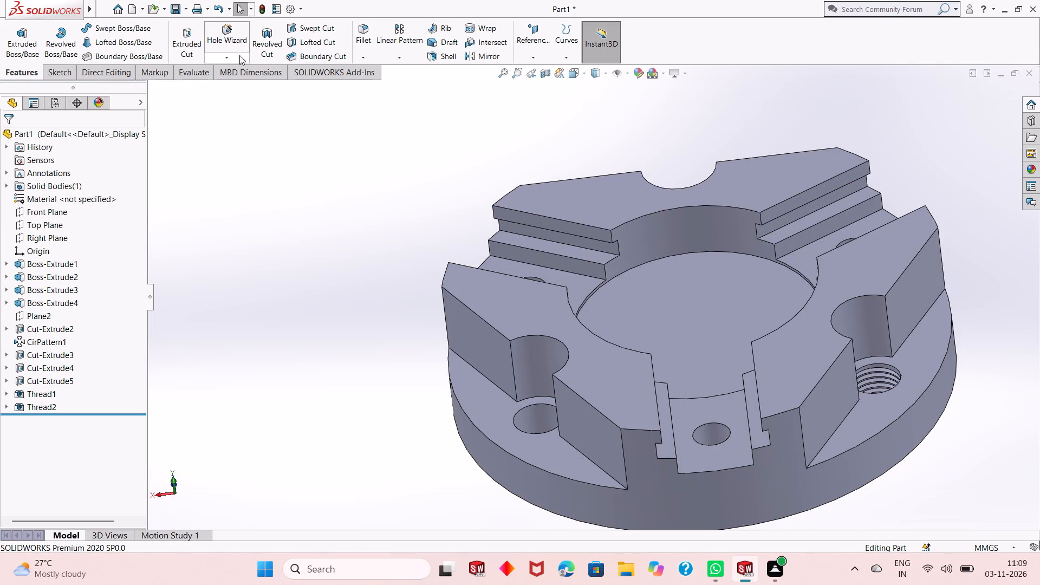
click(239, 58)
click(248, 99)
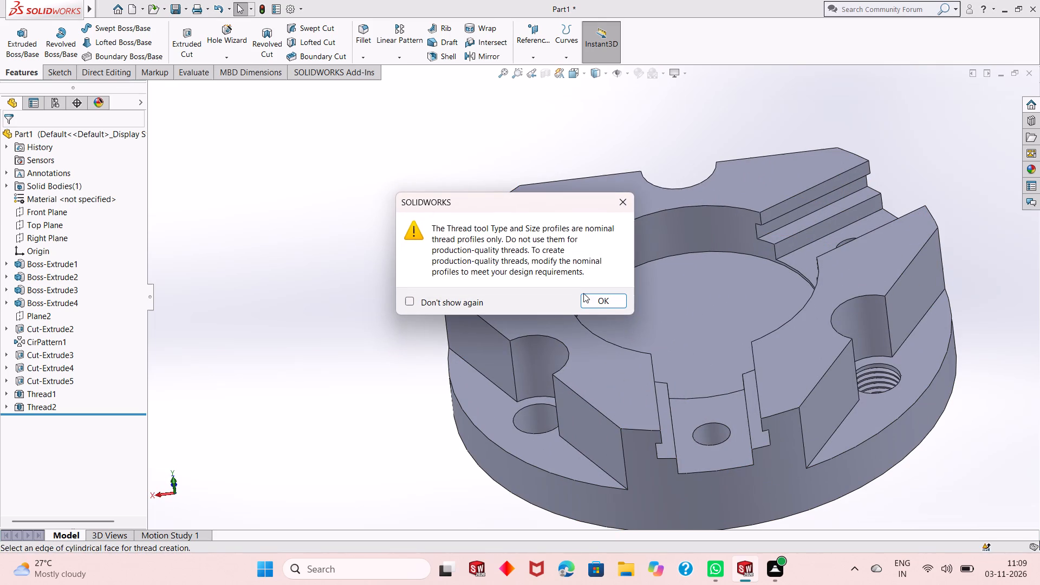
click(600, 305)
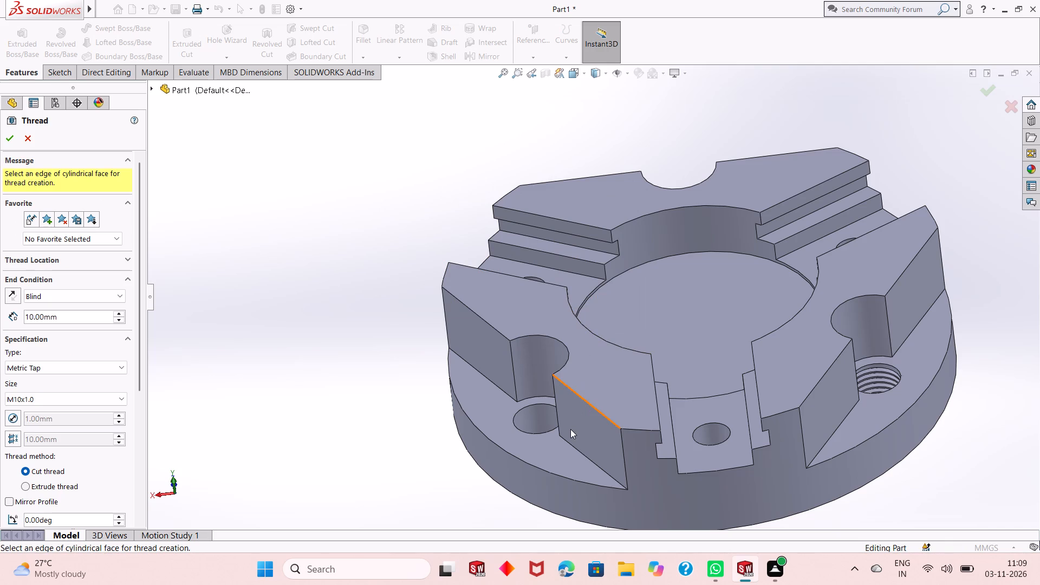
middle_drag(558, 436, 564, 450)
scroll(555, 426, down, 4)
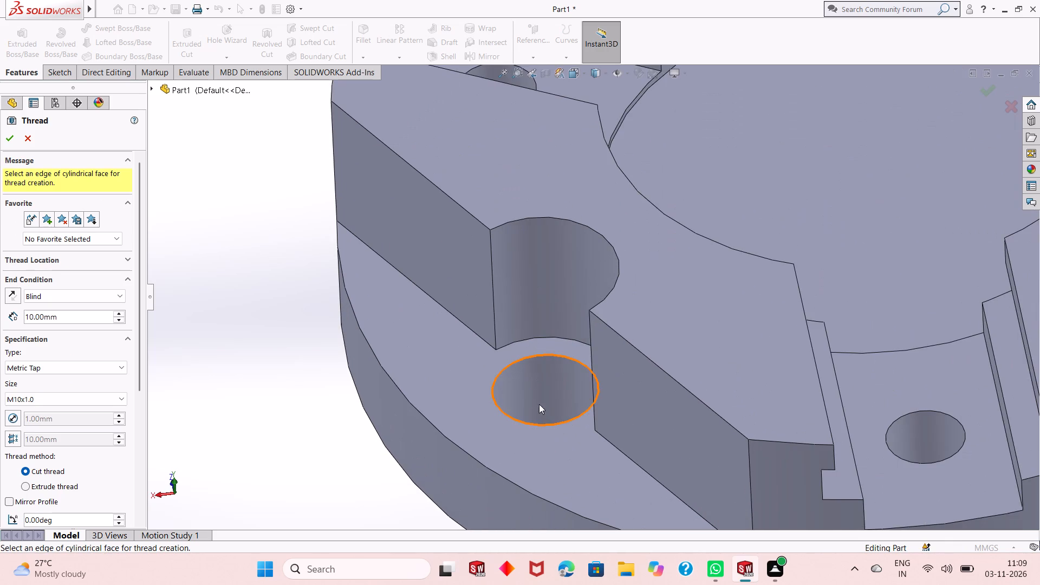
click(514, 362)
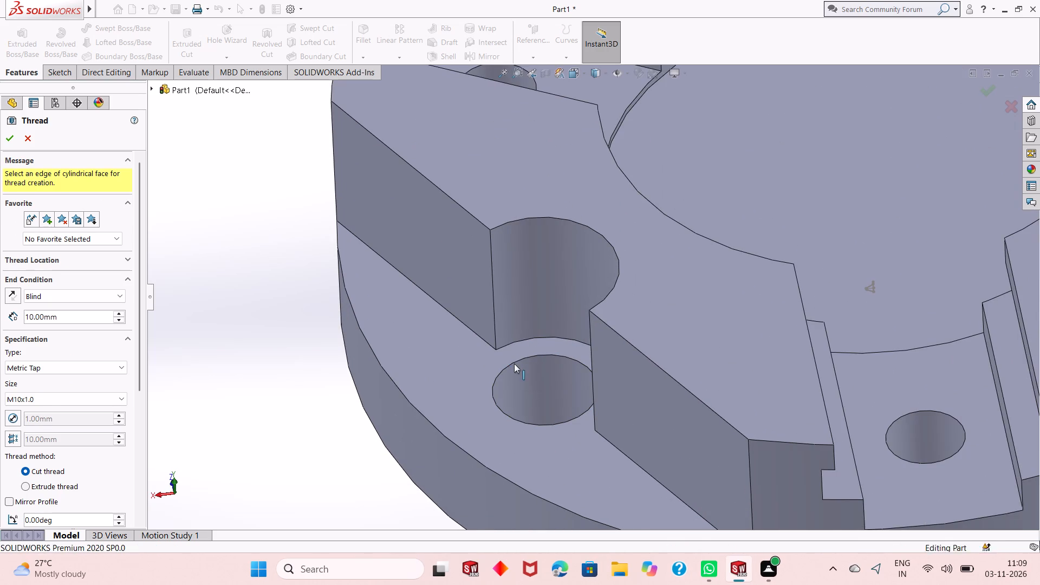
click(12, 138)
click(309, 352)
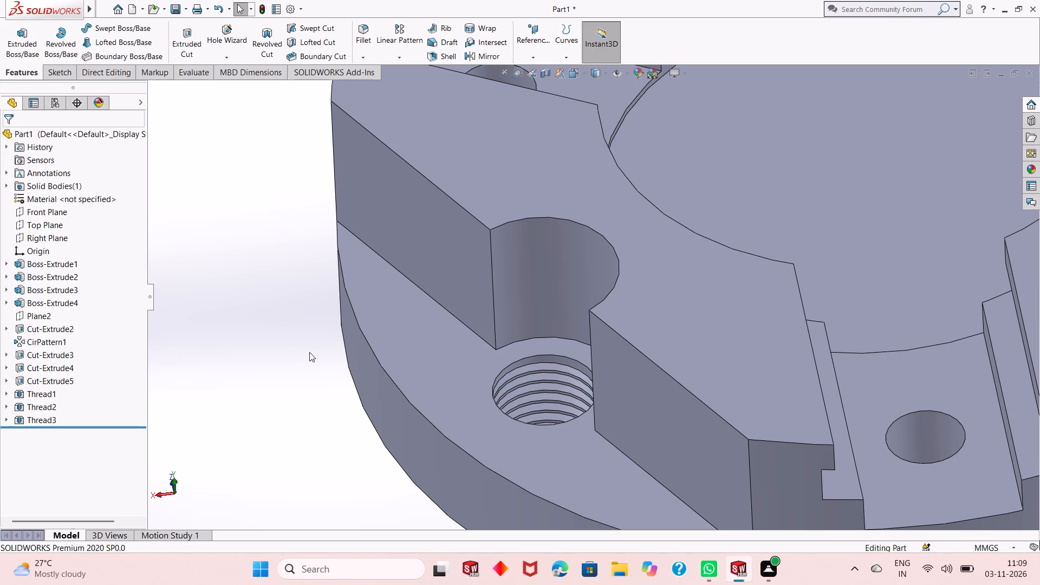
Cut an M10x1.0 Metric Tap thread, blind 10 mm deep, from the upper edge of the 6 mm slot-floor hole on the +X/+Z side.
scroll(492, 402, up, 2)
middle_drag(457, 453, 471, 246)
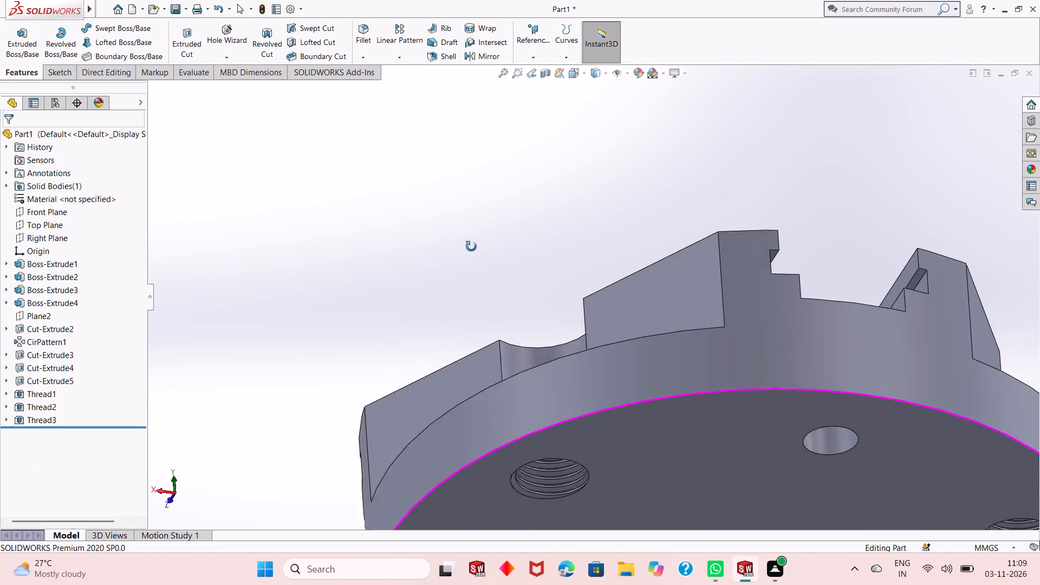
middle_drag(471, 246, 490, 371)
scroll(489, 376, up, 1)
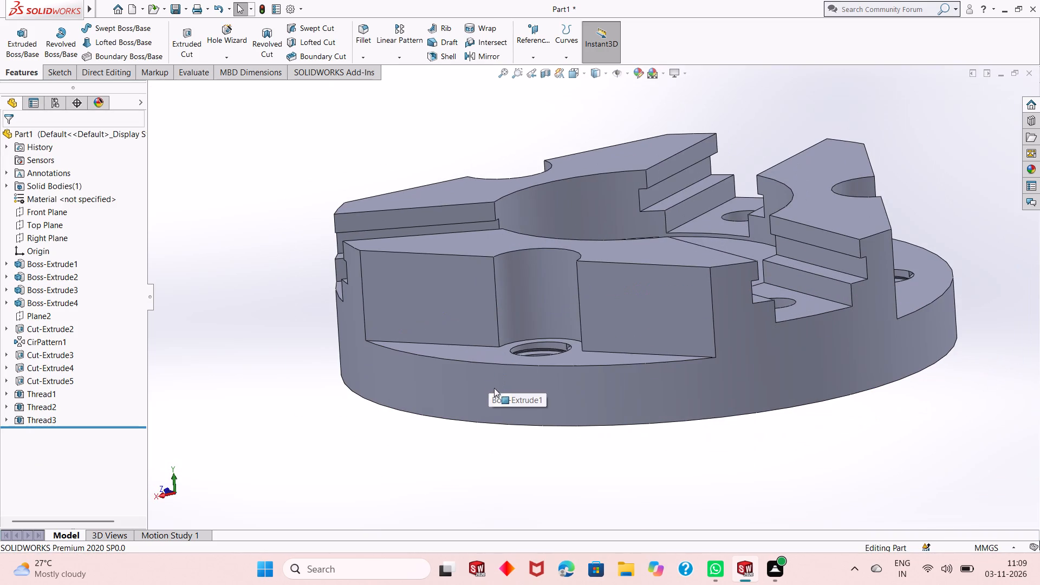
middle_drag(496, 391, 594, 349)
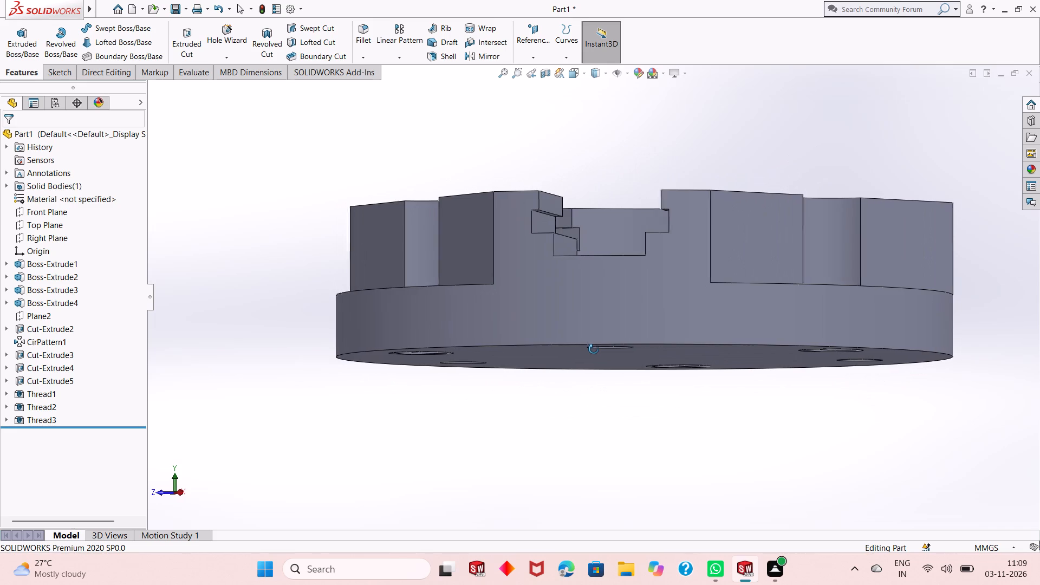
middle_drag(594, 349, 559, 367)
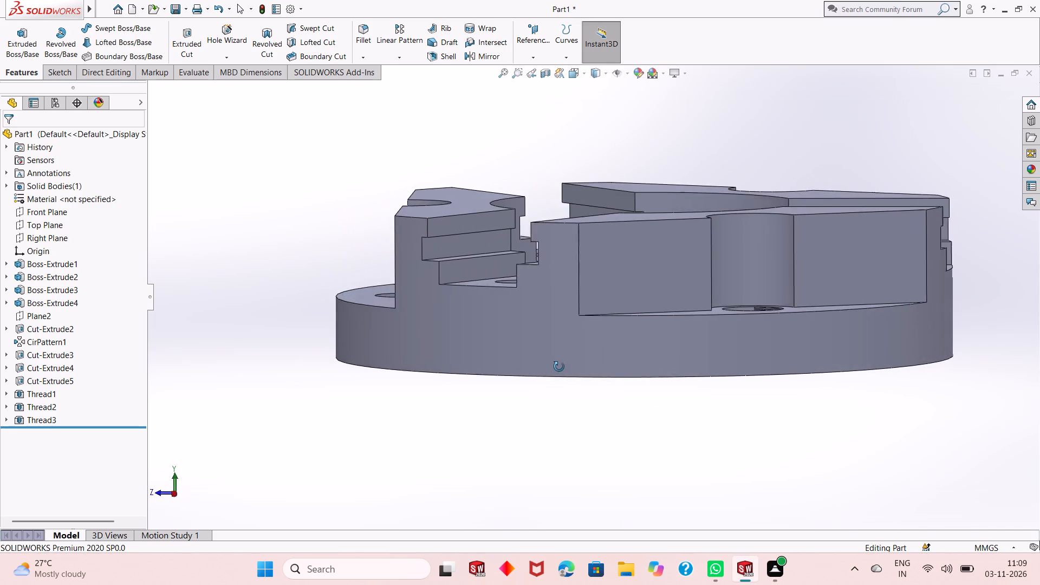
middle_drag(559, 367, 550, 377)
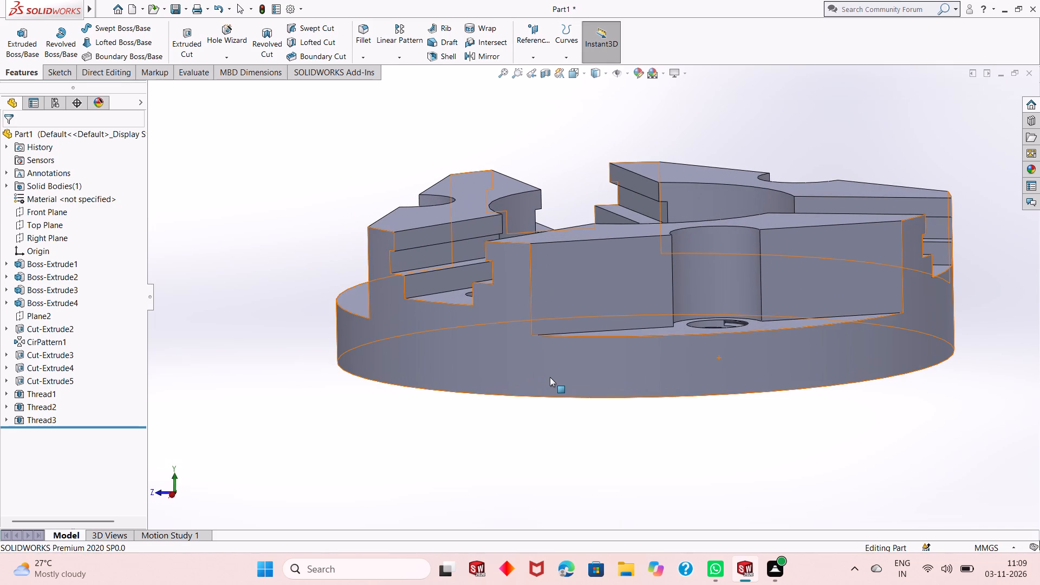
middle_drag(550, 377, 560, 459)
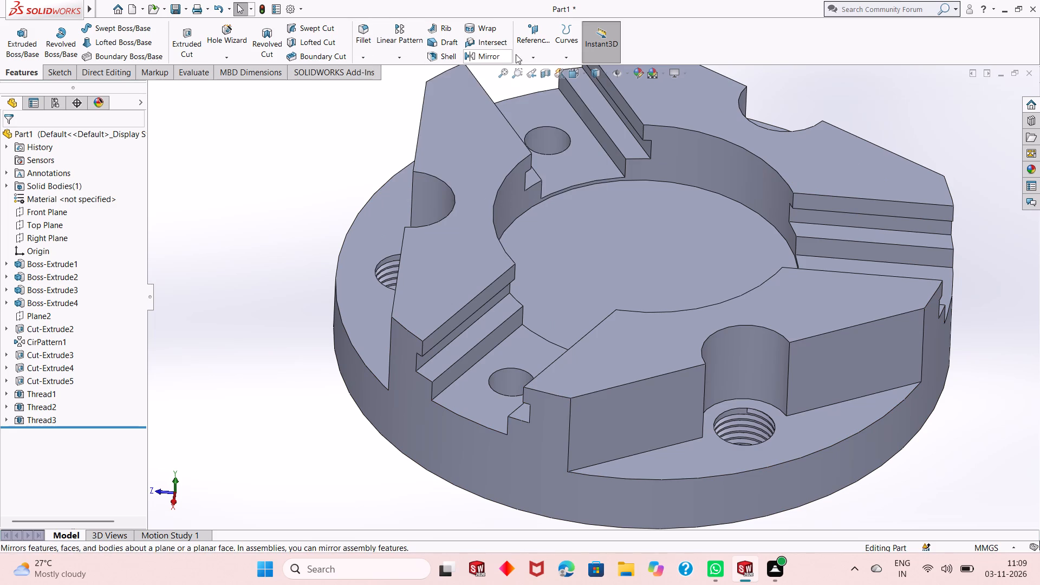
click(211, 54)
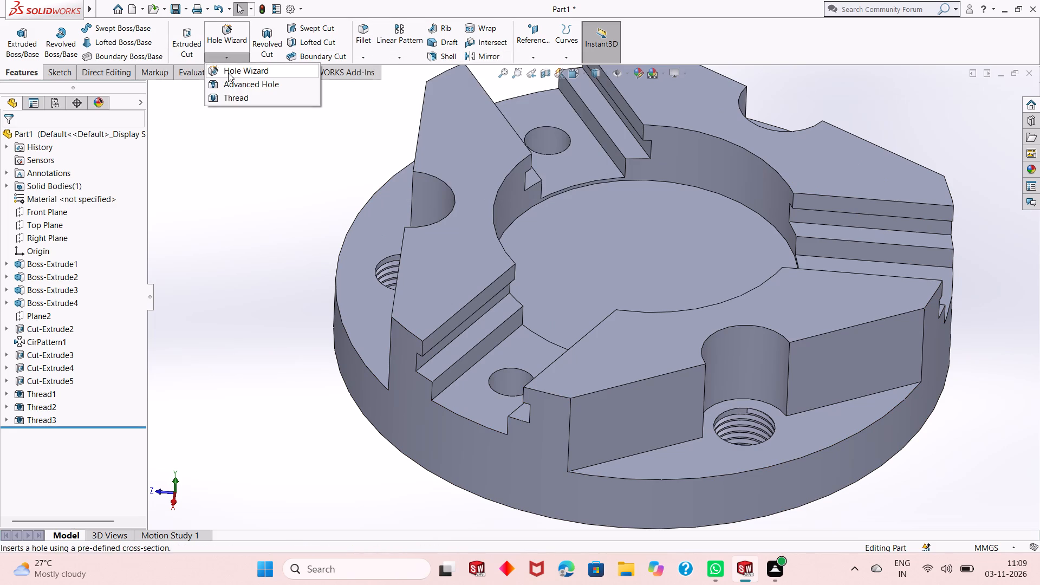
click(233, 97)
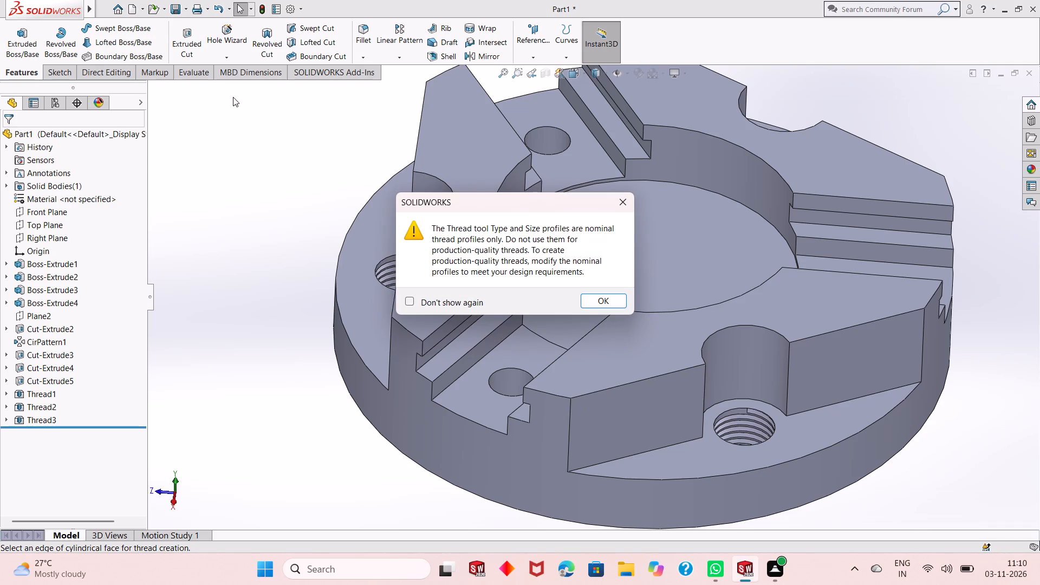
click(601, 296)
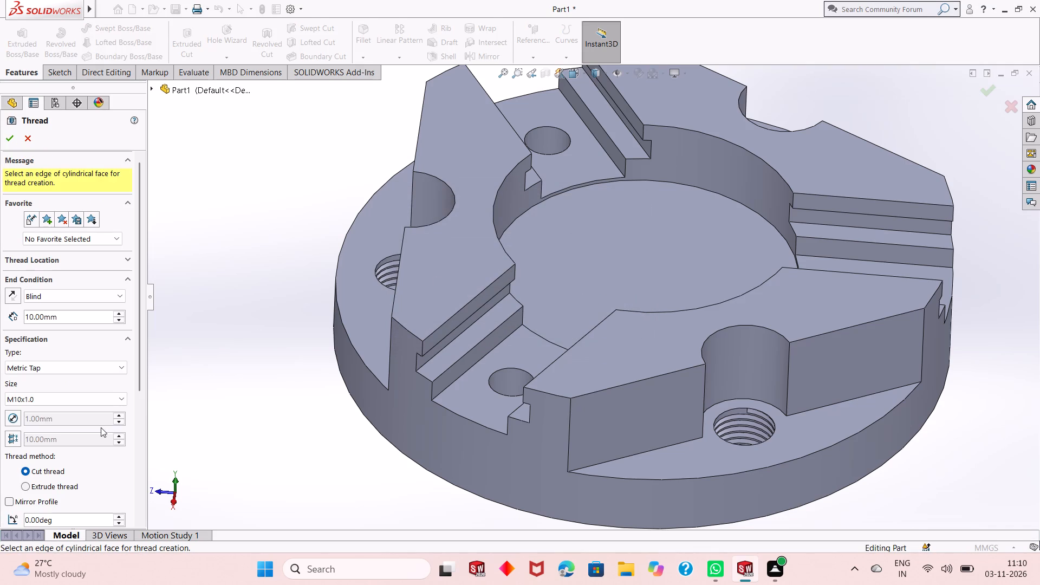
click(123, 394)
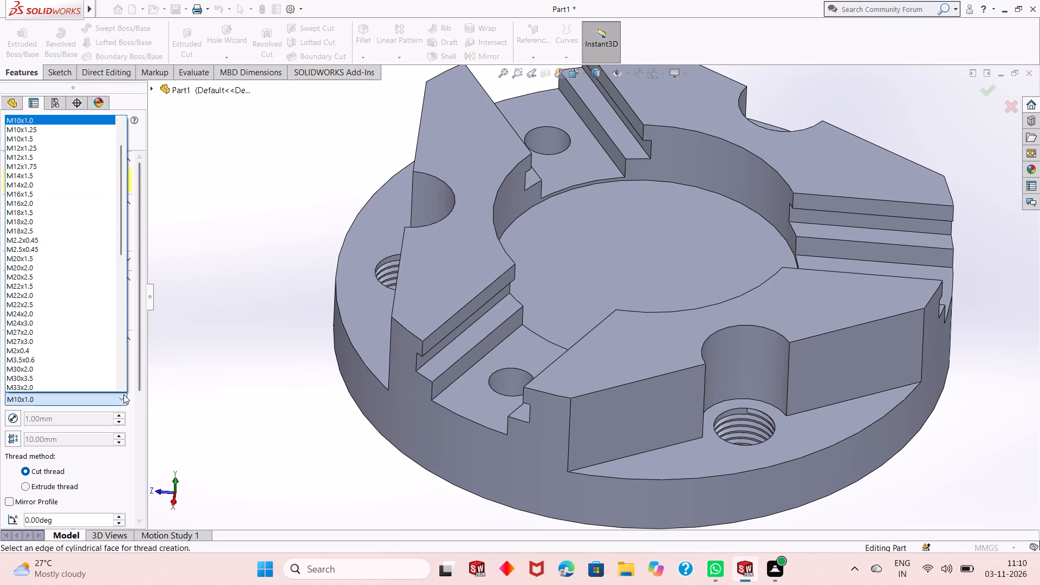
scroll(87, 269, up, 6)
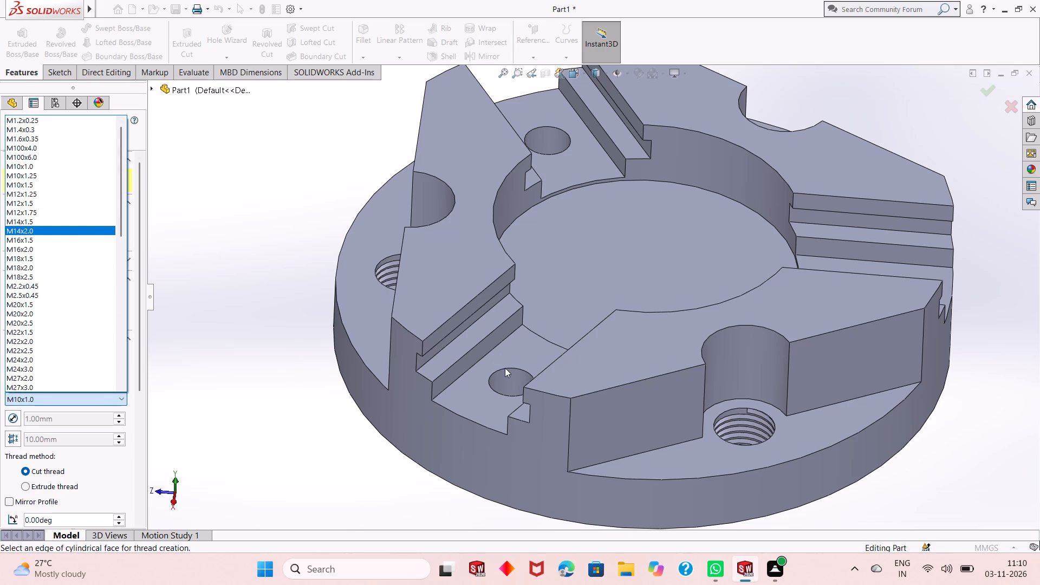
click(307, 335)
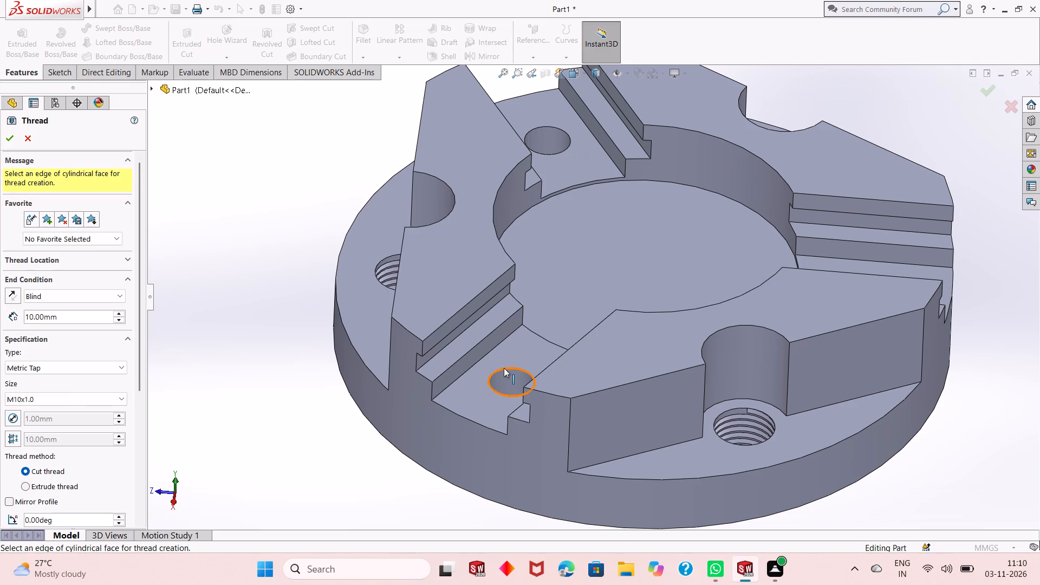
click(504, 368)
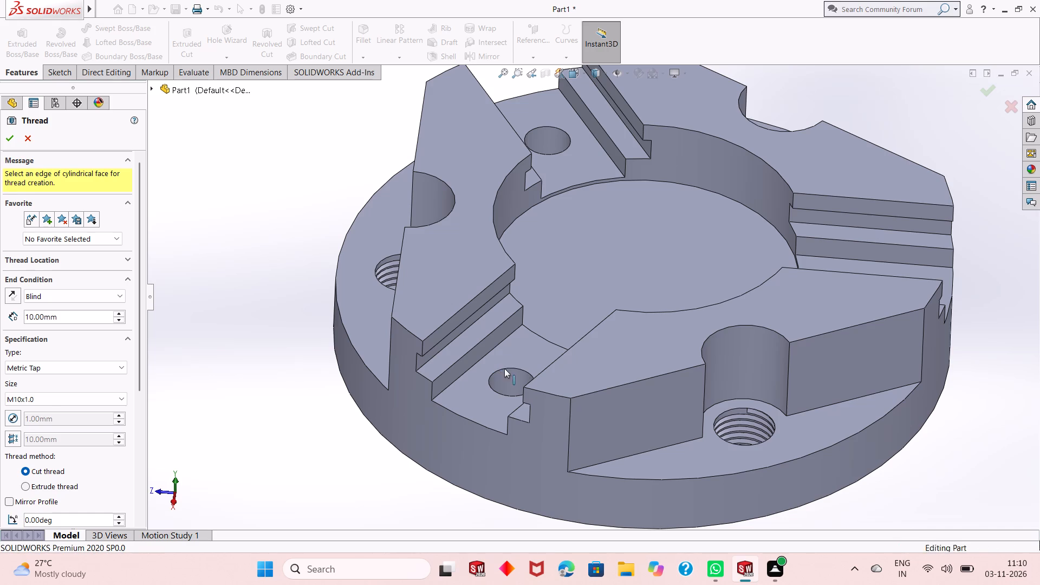
click(4, 141)
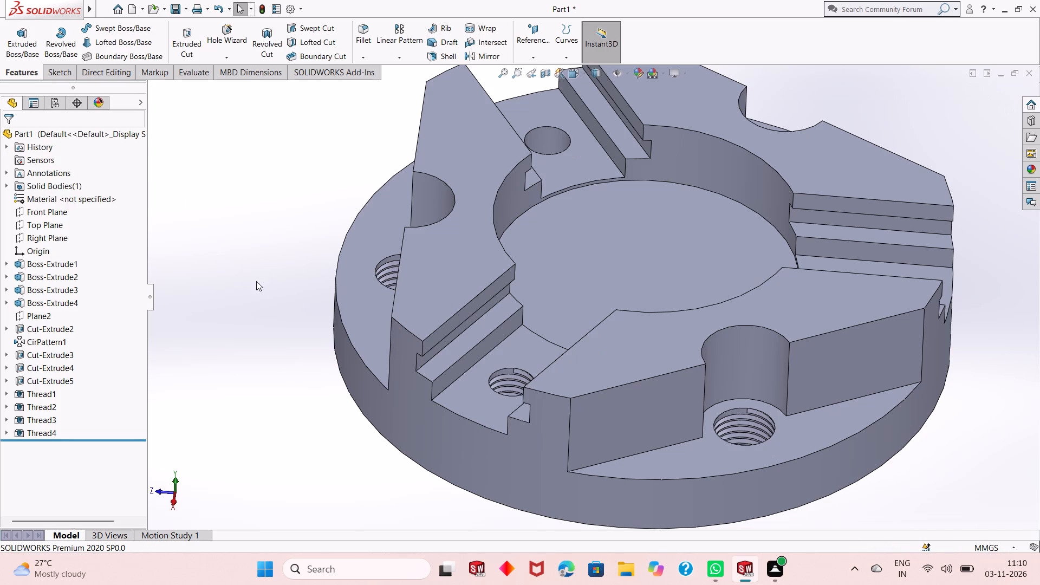
Inspect the slot-floor and notch threads in a temporary section view parallel to the Right Plane, offset 25 mm.
middle_drag(303, 303, 265, 386)
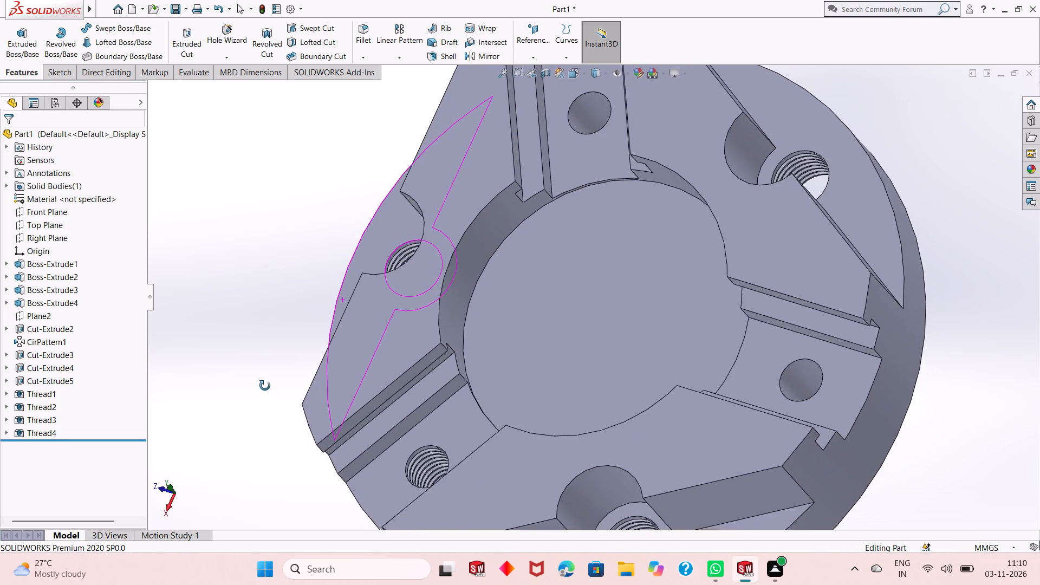
middle_drag(265, 386, 292, 293)
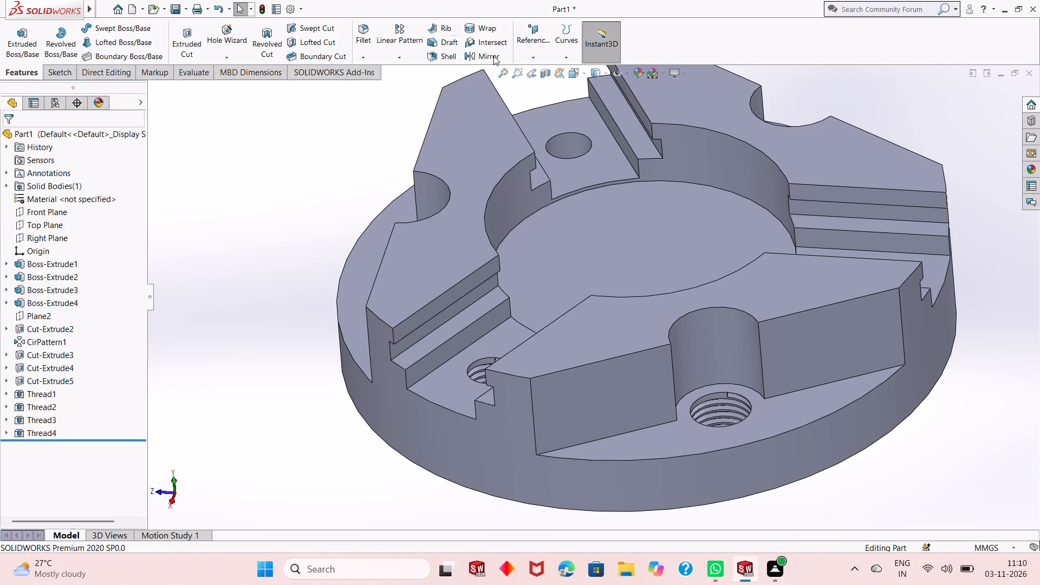
click(541, 73)
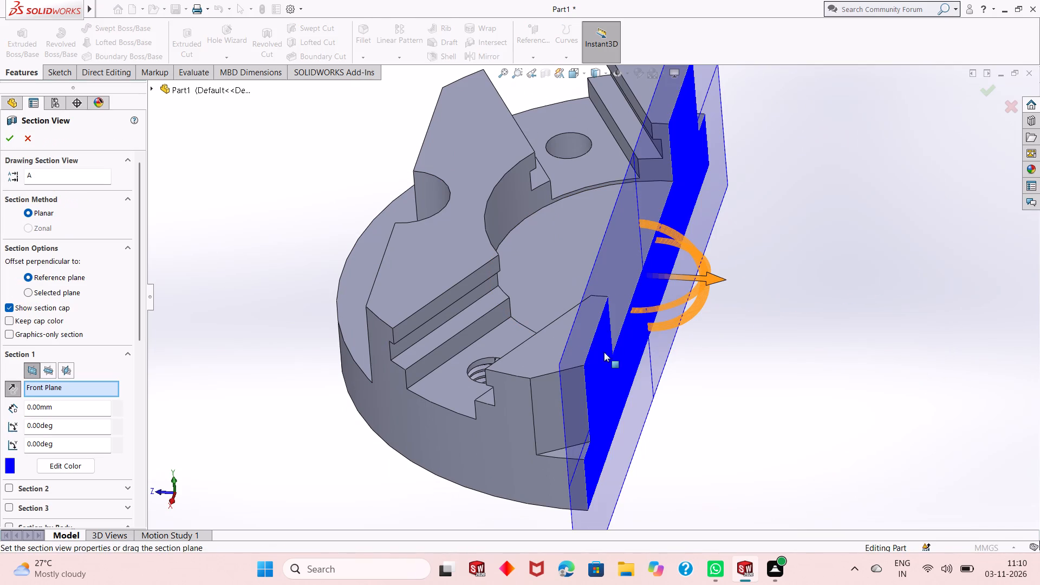
click(68, 370)
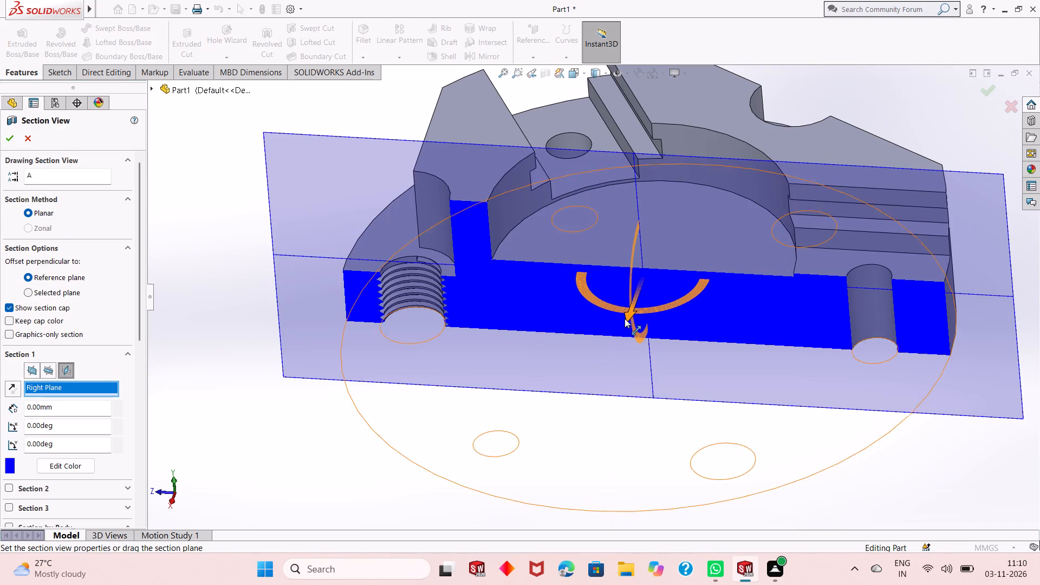
drag(630, 314, 608, 388)
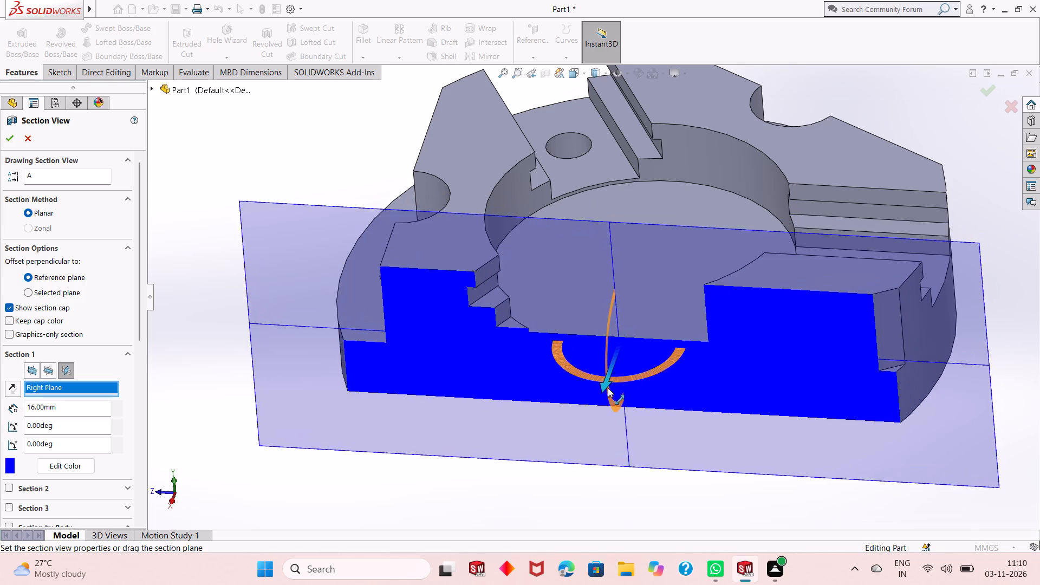
drag(608, 388, 598, 424)
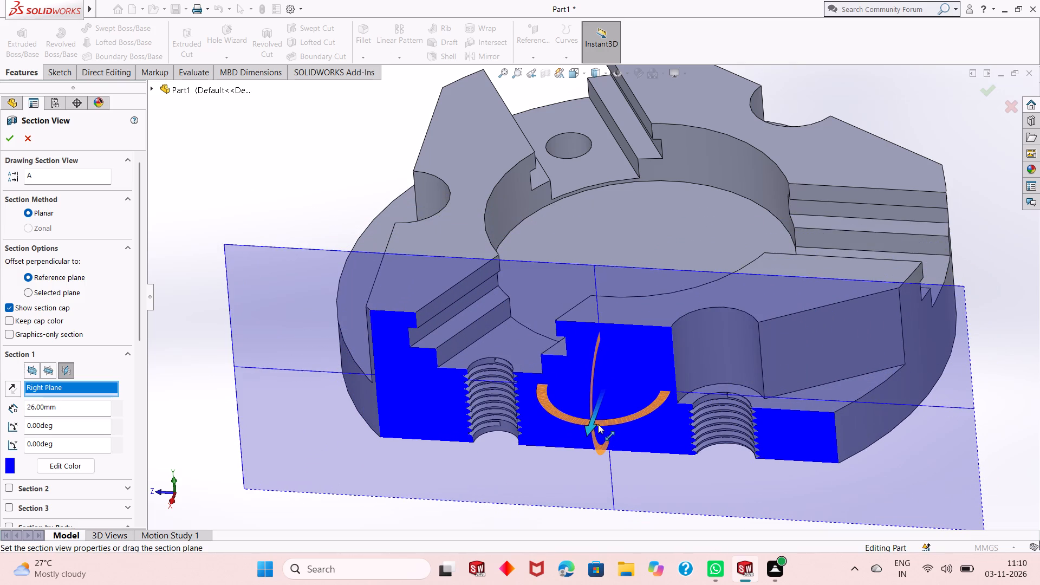
drag(598, 424, 604, 431)
middle_drag(522, 510, 536, 436)
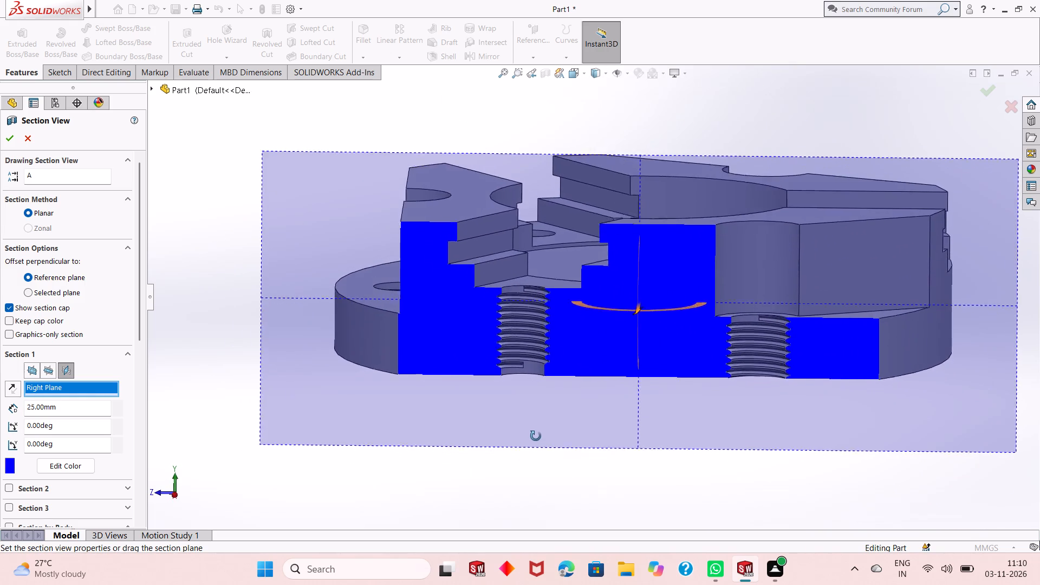
middle_drag(536, 436, 534, 409)
scroll(555, 295, down, 3)
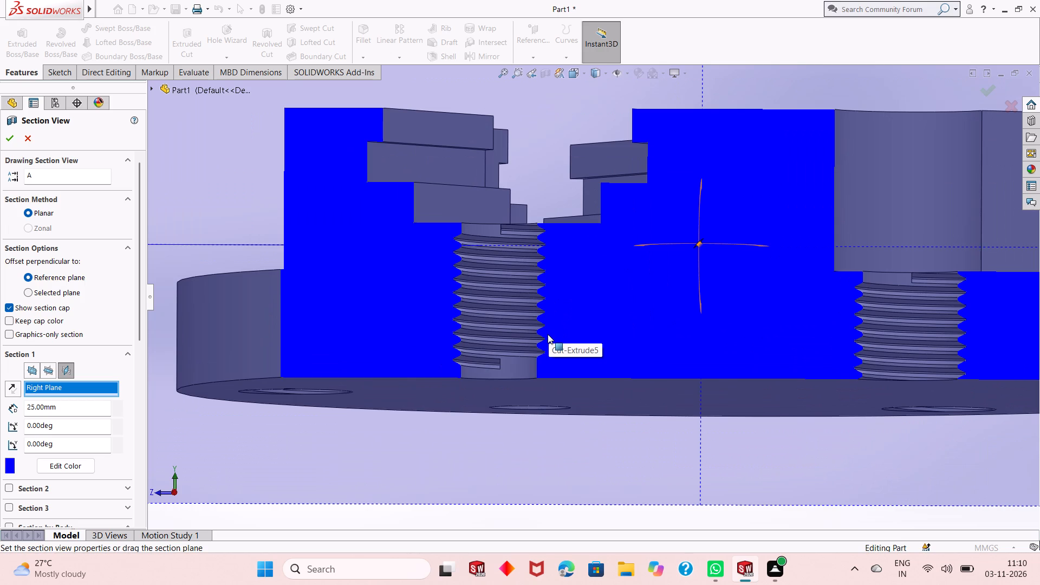
middle_drag(625, 323, 610, 350)
scroll(610, 350, up, 4)
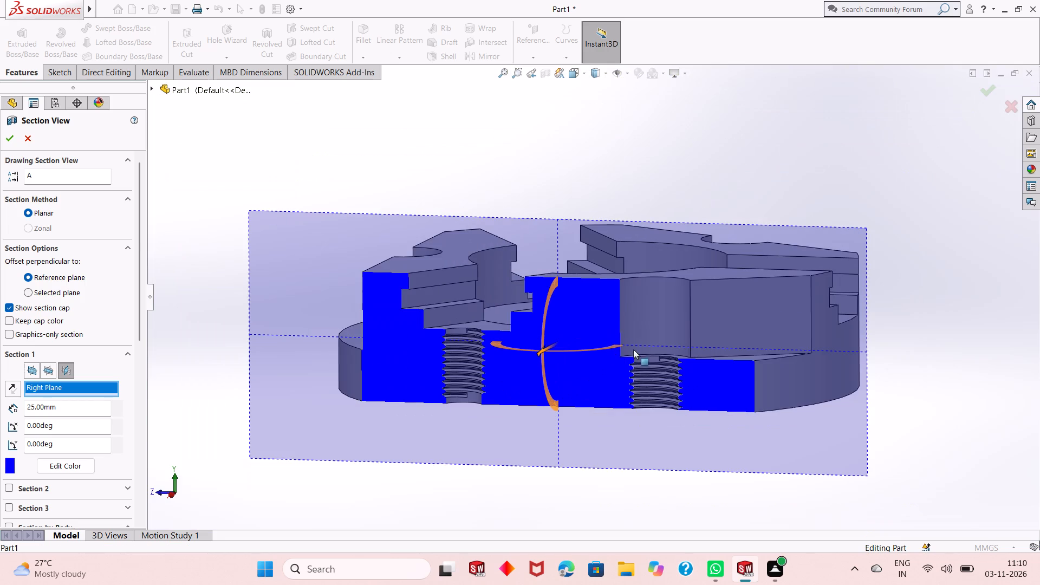
click(23, 144)
Examine the threaded and unthreaded holes around the disc from above and from the side.
scroll(469, 338, up, 2)
middle_drag(544, 346, 545, 348)
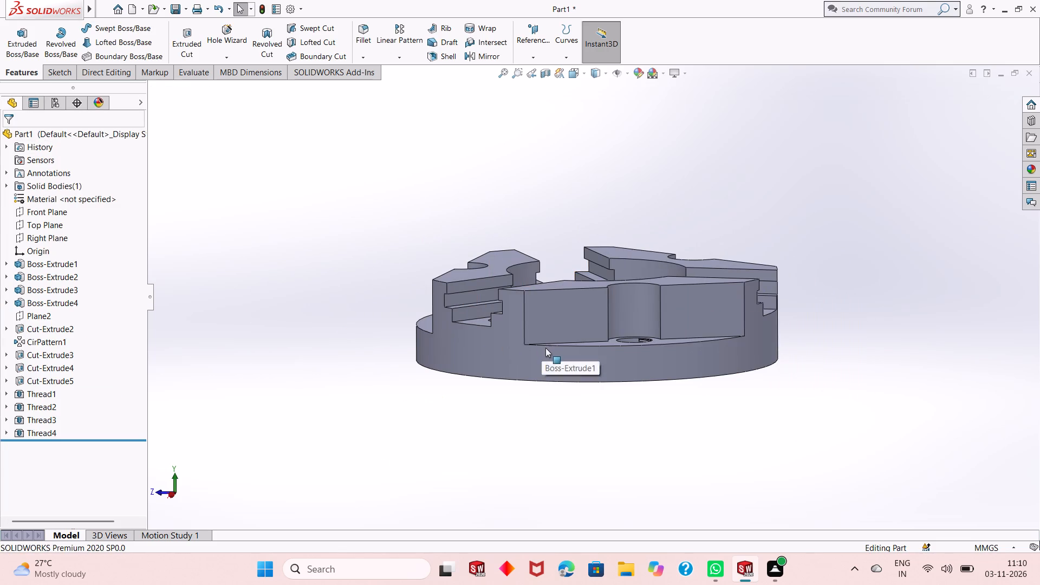
middle_drag(545, 348, 538, 363)
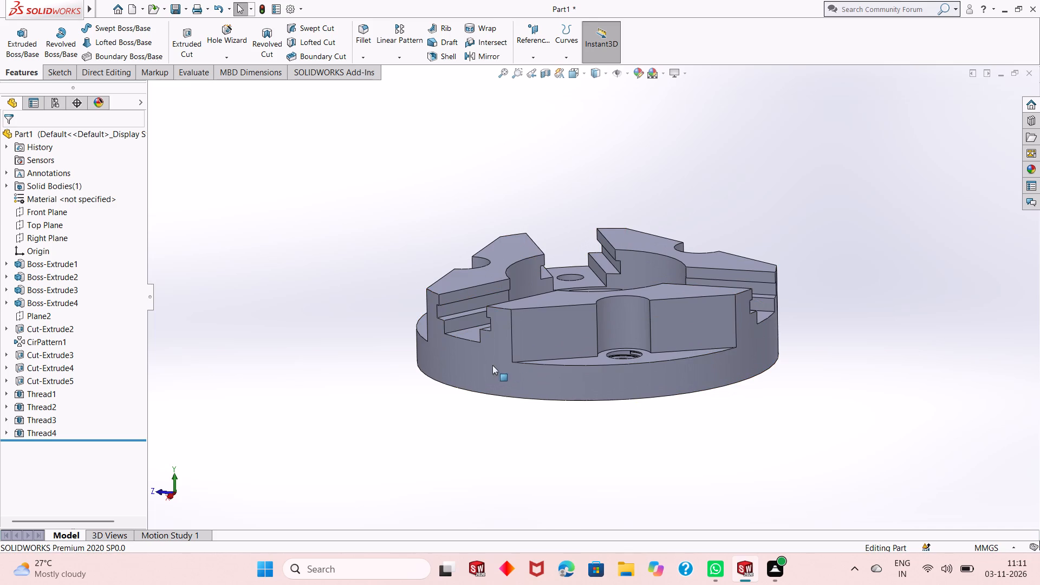
middle_drag(402, 360, 394, 454)
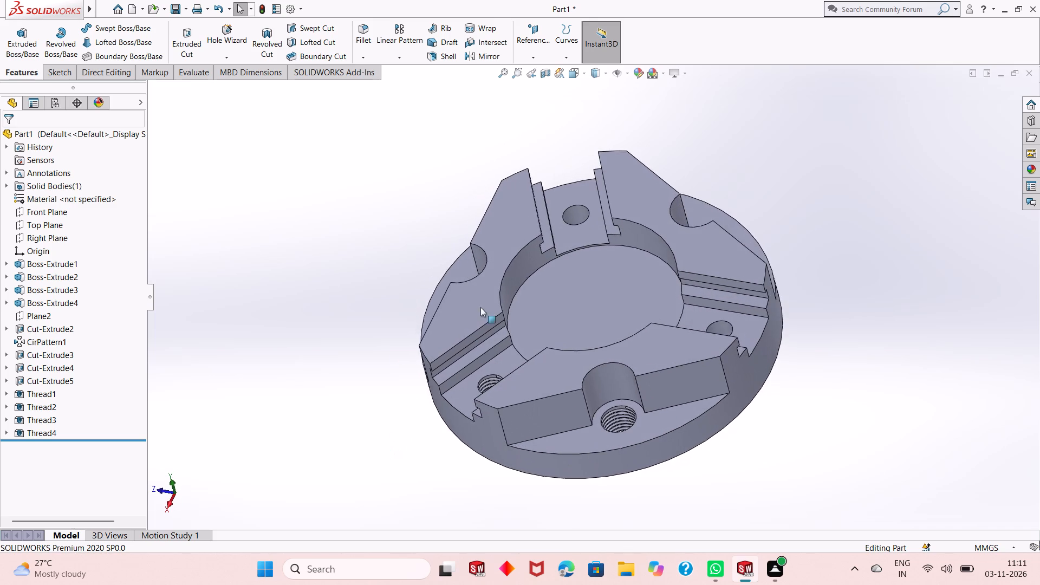
scroll(543, 222, down, 4)
scroll(574, 391, up, 2)
middle_drag(574, 391, 592, 454)
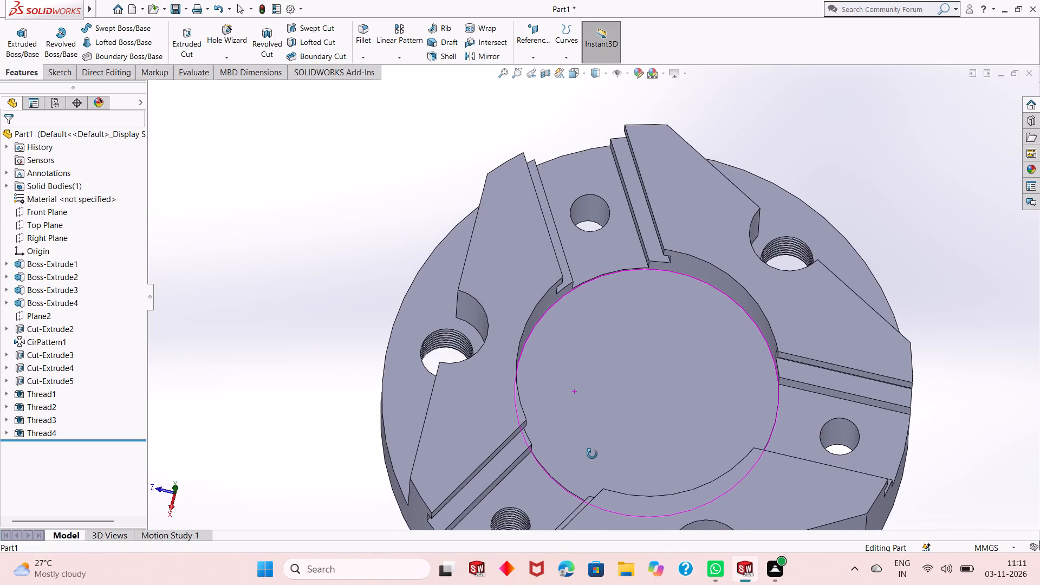
middle_drag(592, 454, 608, 310)
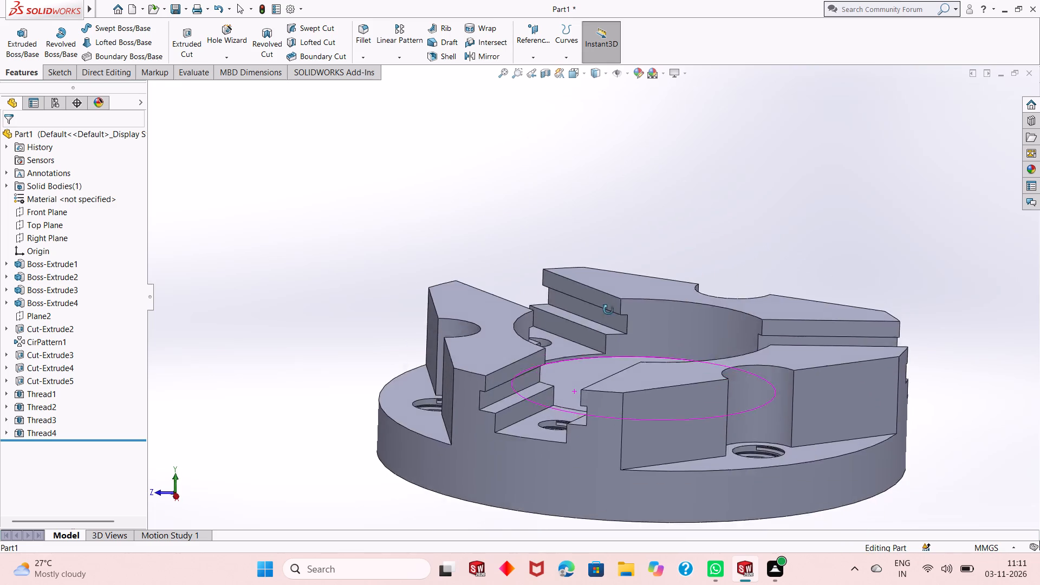
middle_drag(608, 310, 608, 368)
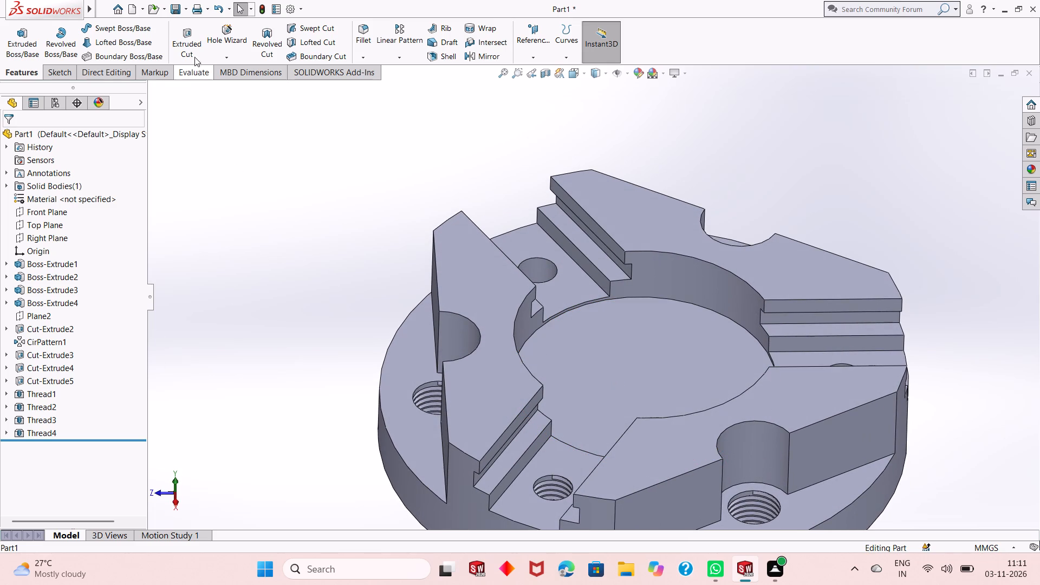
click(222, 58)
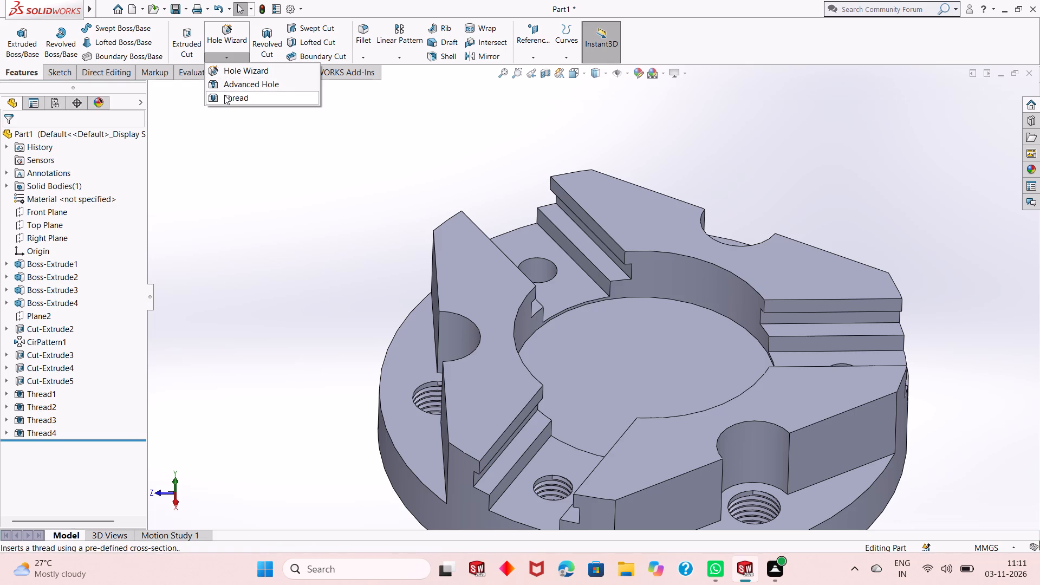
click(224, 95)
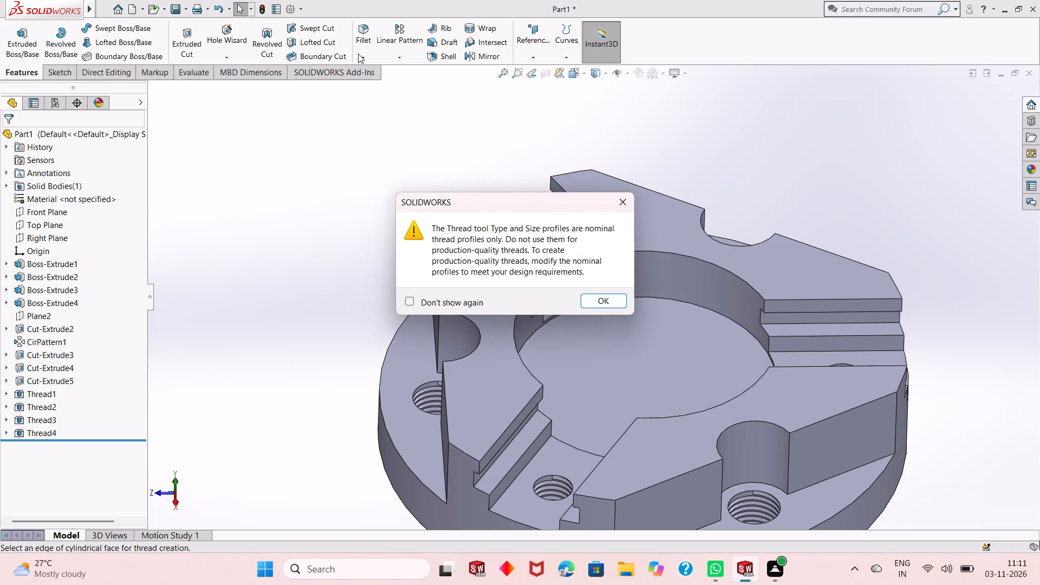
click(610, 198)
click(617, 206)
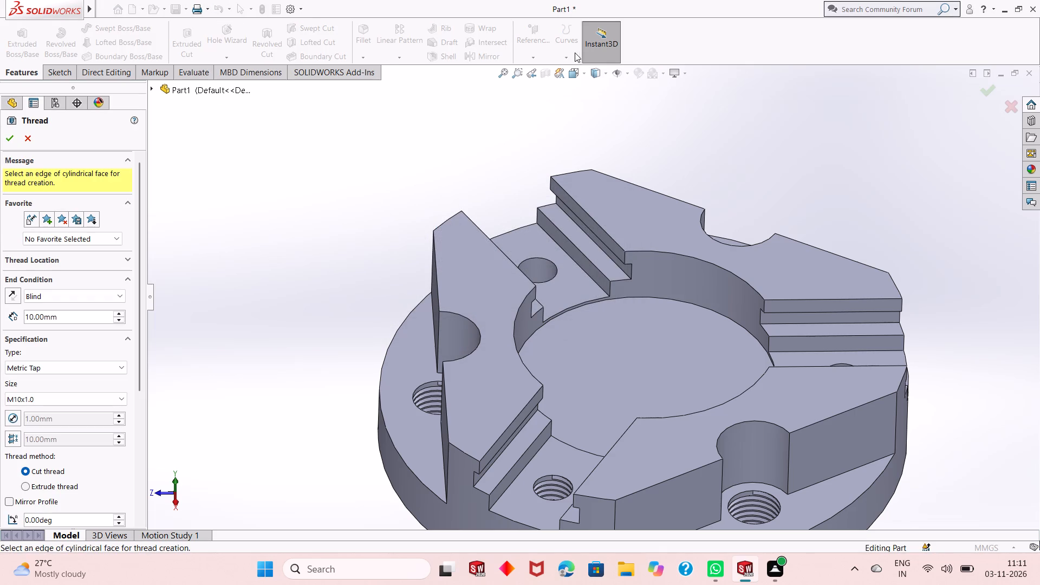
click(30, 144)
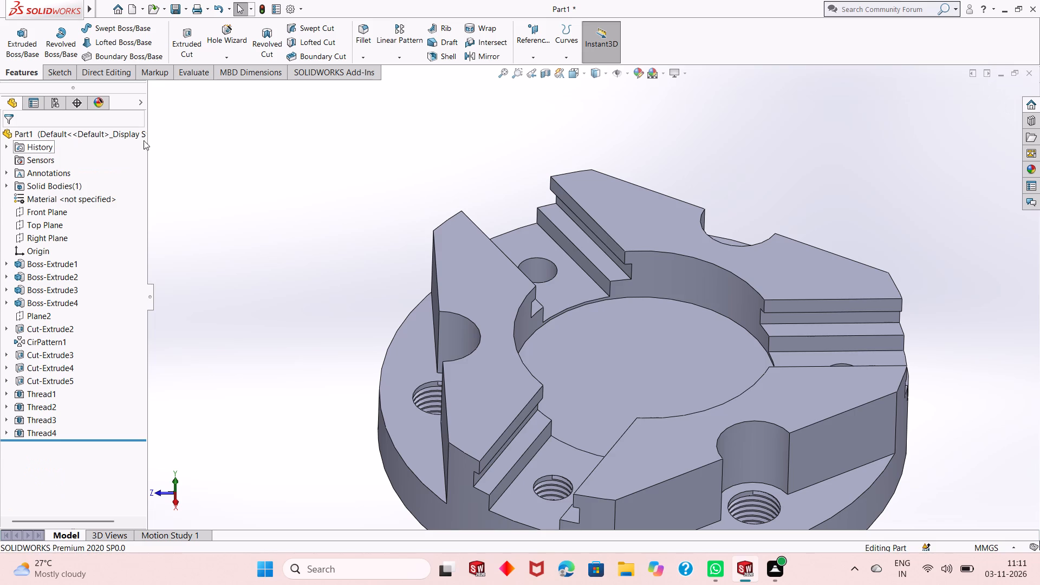
Sketch a 3 mm radius circle for a helix, concentric with the unthreaded slot-floor hole on the -X/+Z side.
click(561, 53)
click(586, 138)
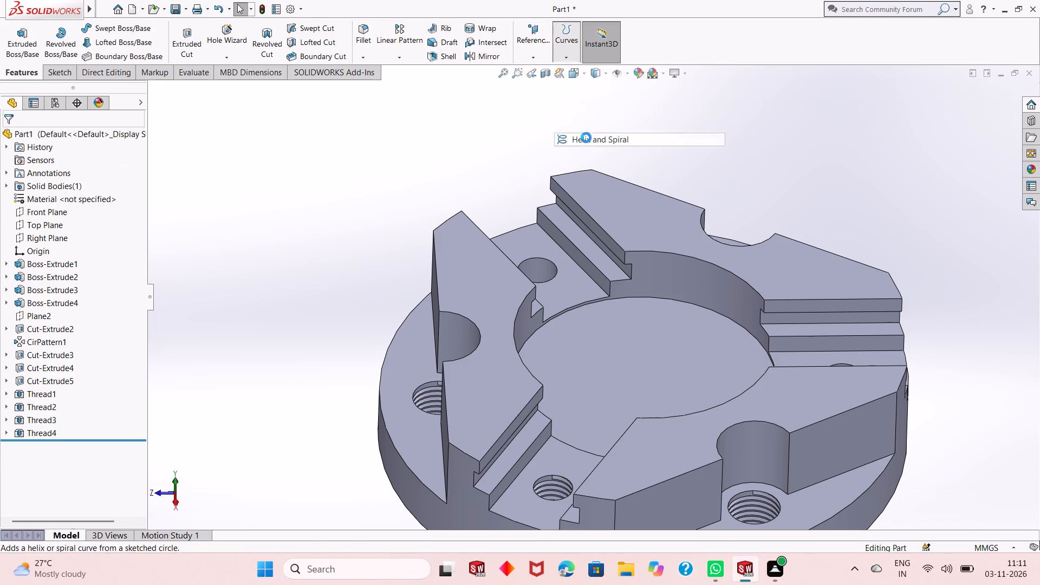
click(537, 255)
click(548, 259)
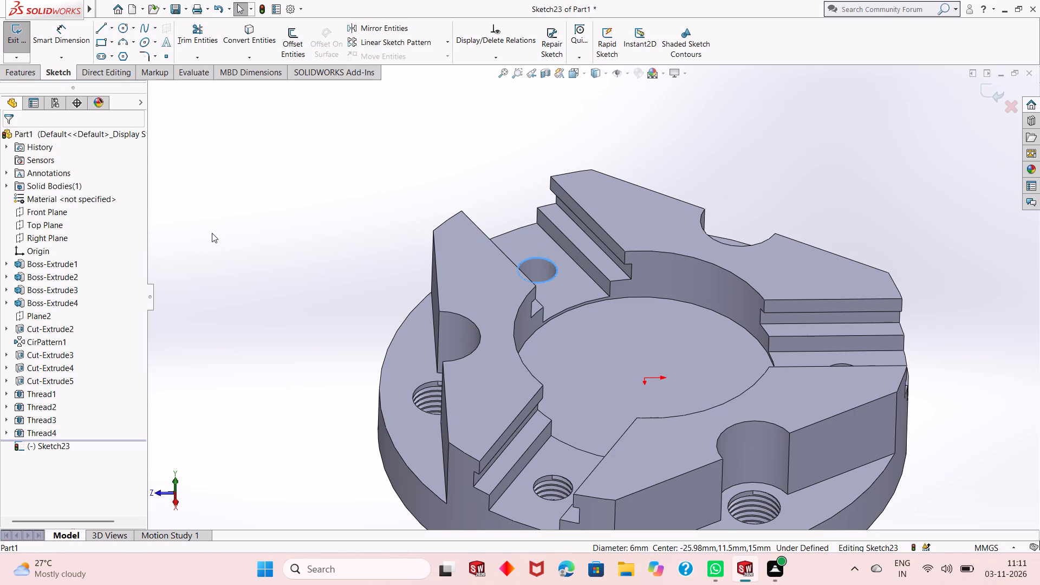
click(120, 31)
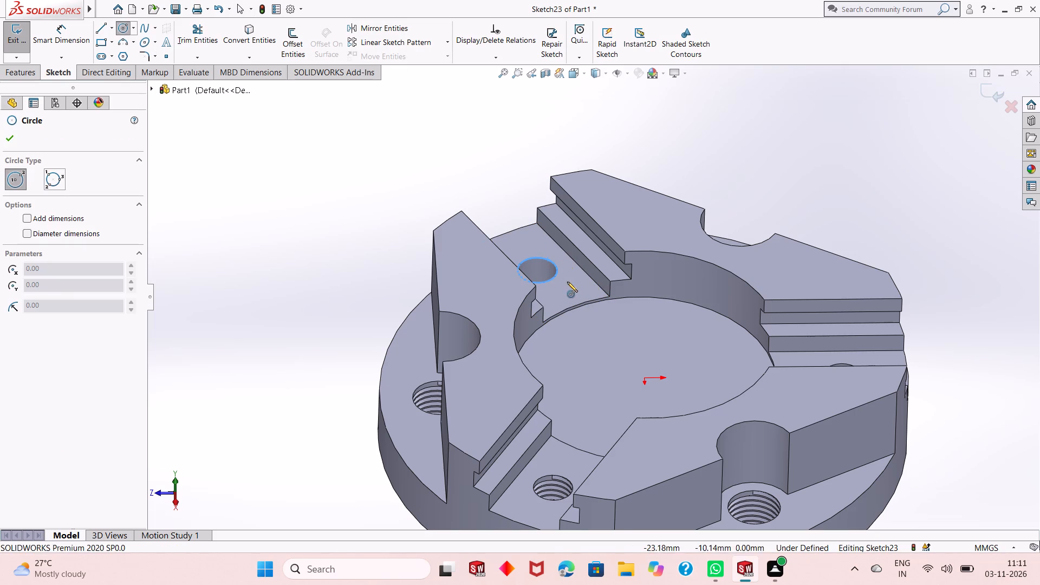
click(539, 269)
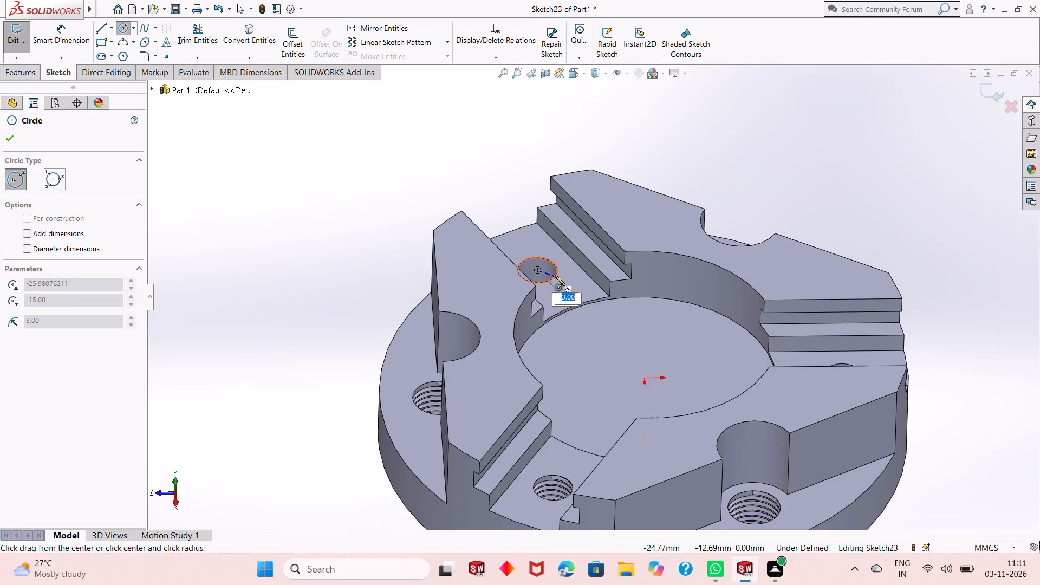
click(556, 275)
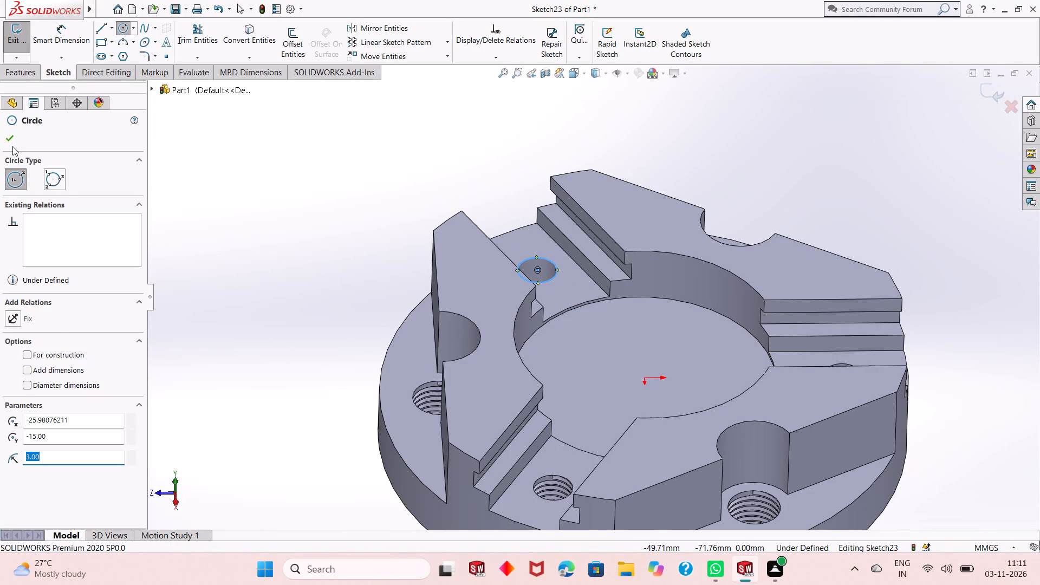
click(12, 146)
click(9, 136)
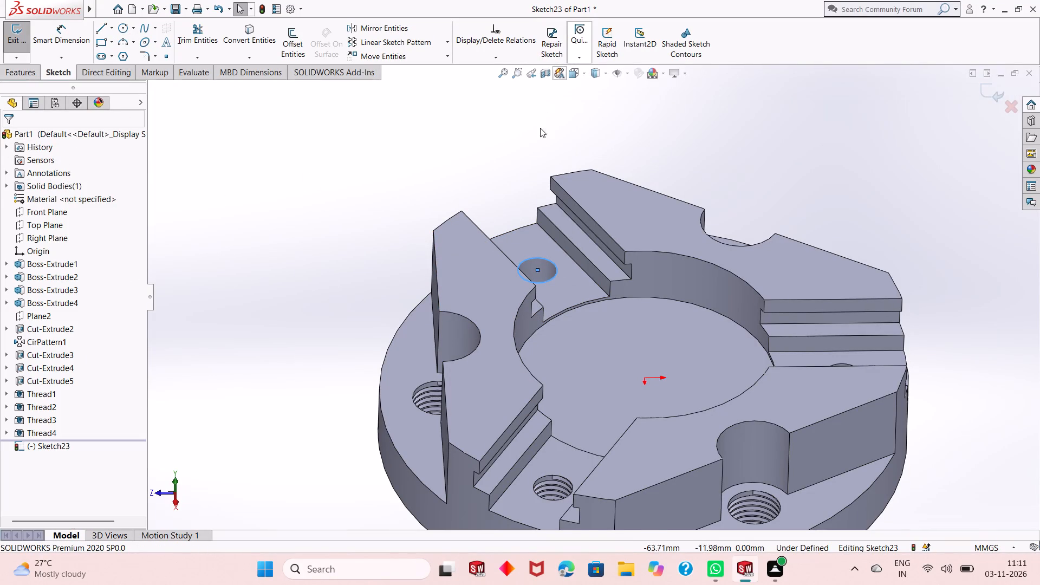
right_click(458, 154)
click(442, 163)
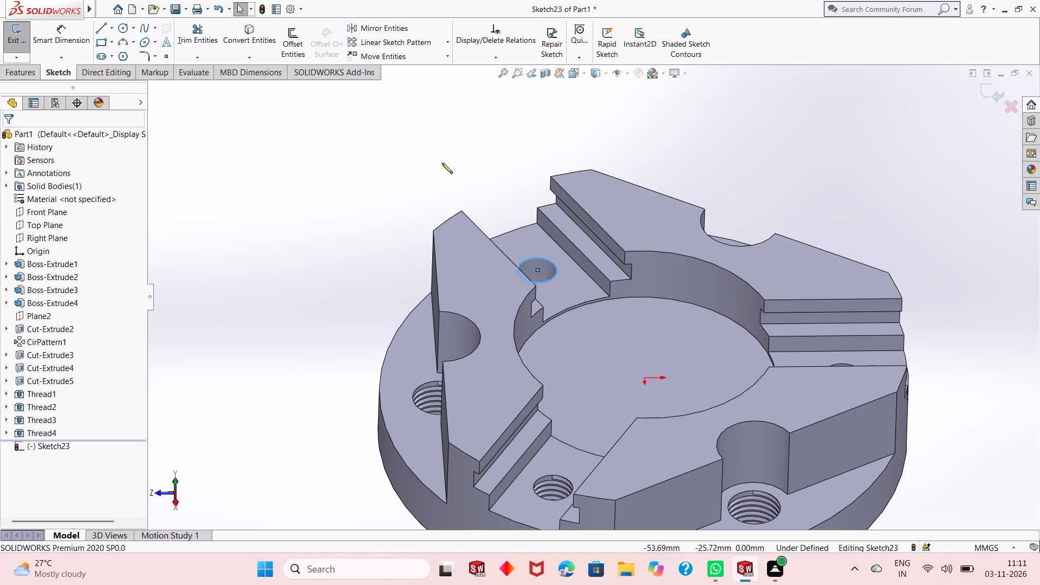
Start a constant-pitch helix from the sketched circle, defined by Height and Revolution.
click(28, 71)
click(572, 45)
click(575, 88)
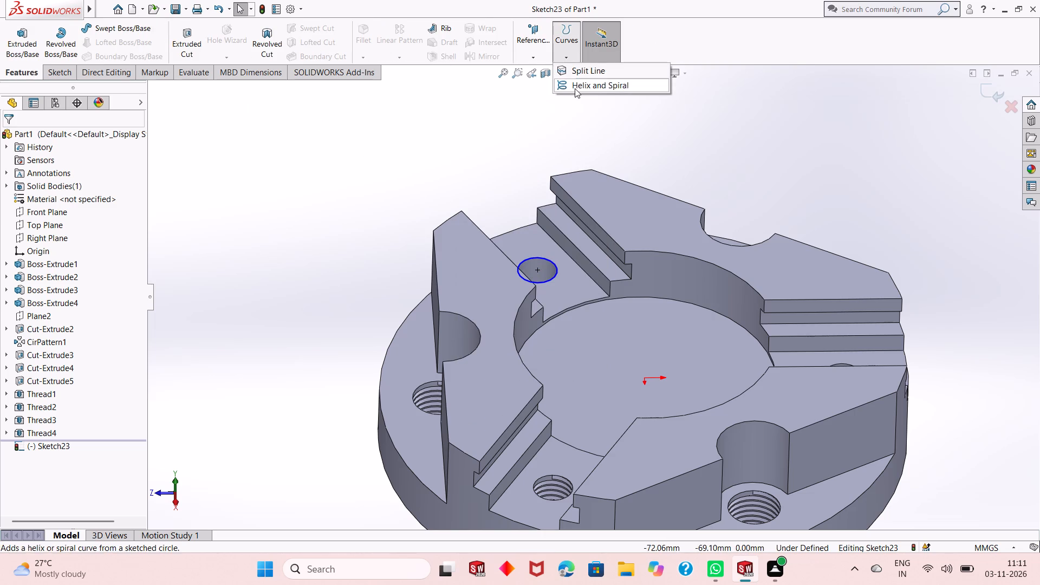
middle_drag(418, 342, 477, 221)
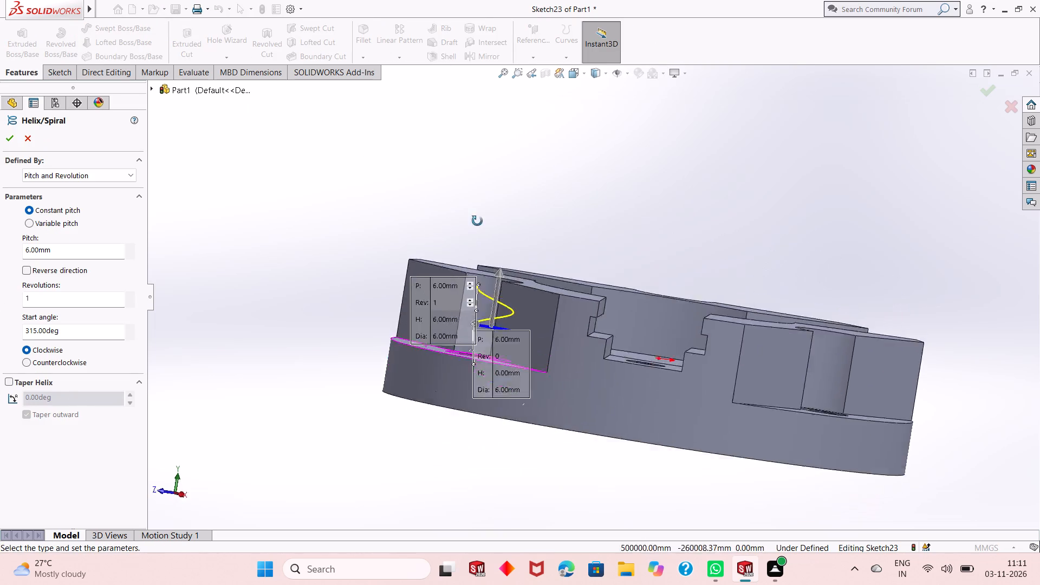
middle_drag(477, 221, 584, 280)
scroll(272, 357, up, 1)
middle_drag(269, 361, 271, 344)
scroll(354, 291, down, 3)
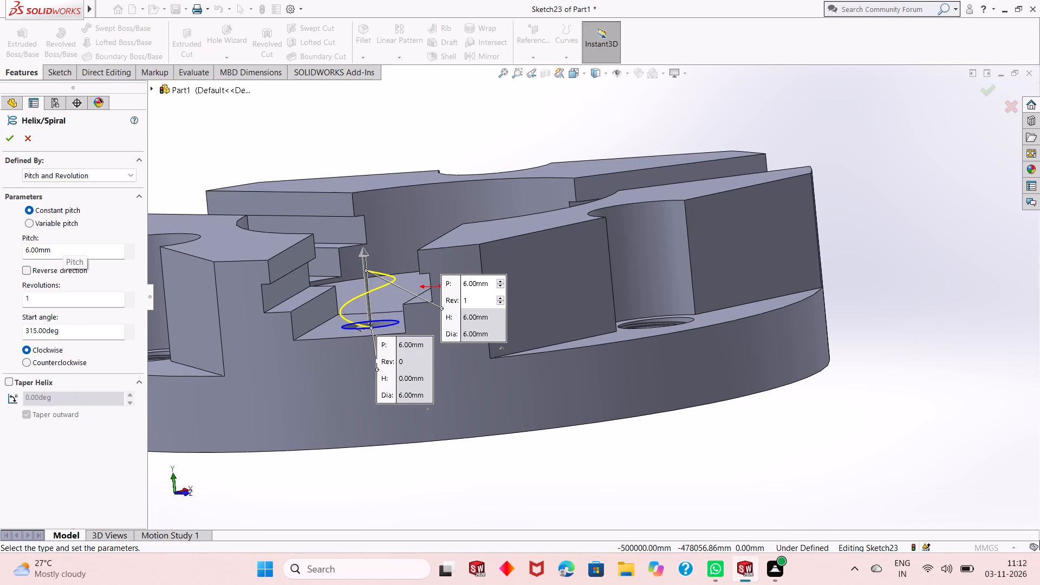
click(119, 166)
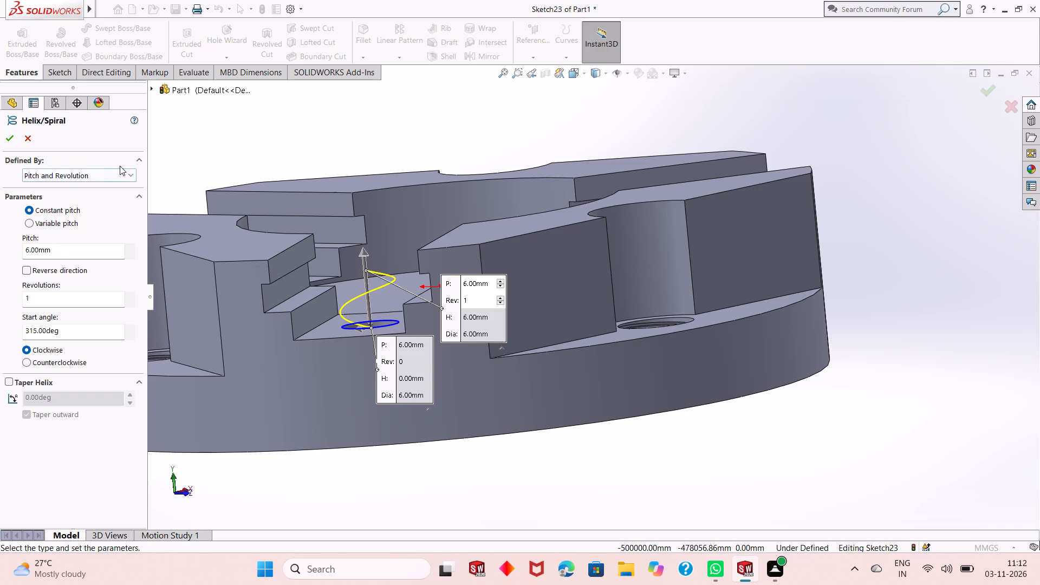
click(118, 174)
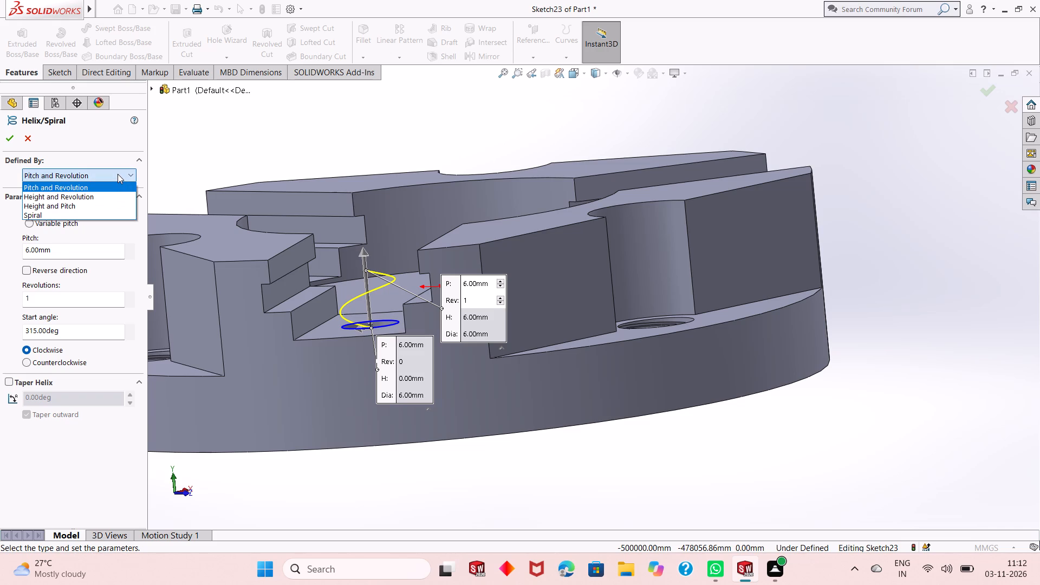
click(108, 215)
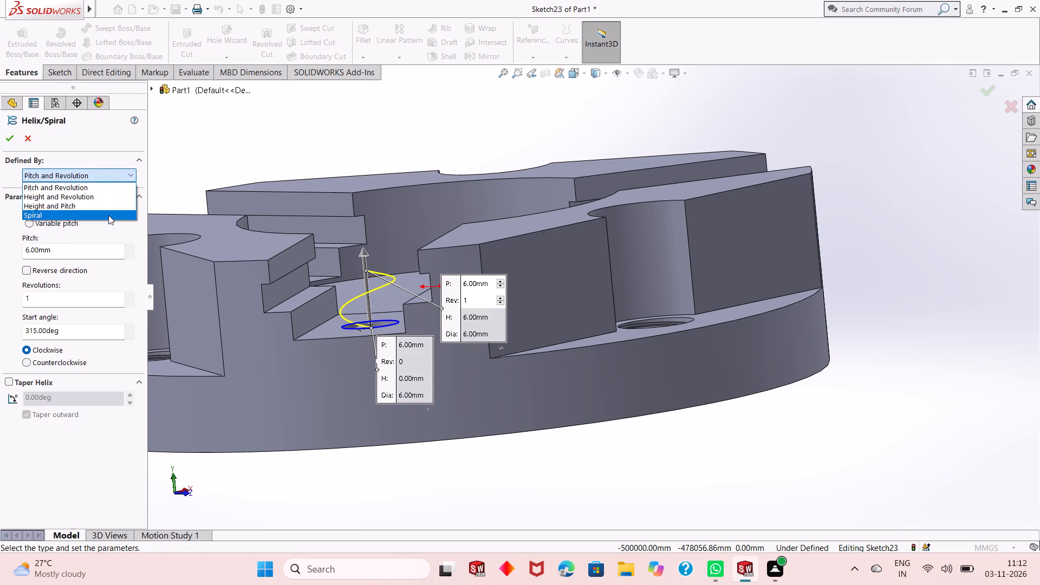
middle_drag(388, 341, 404, 428)
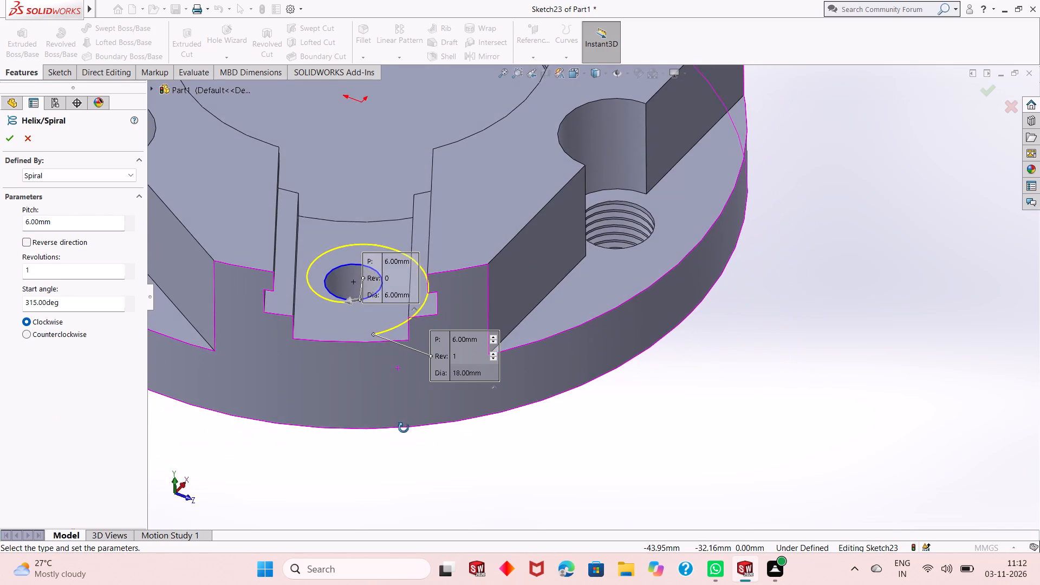
middle_drag(404, 428, 395, 398)
scroll(397, 448, down, 1)
click(97, 168)
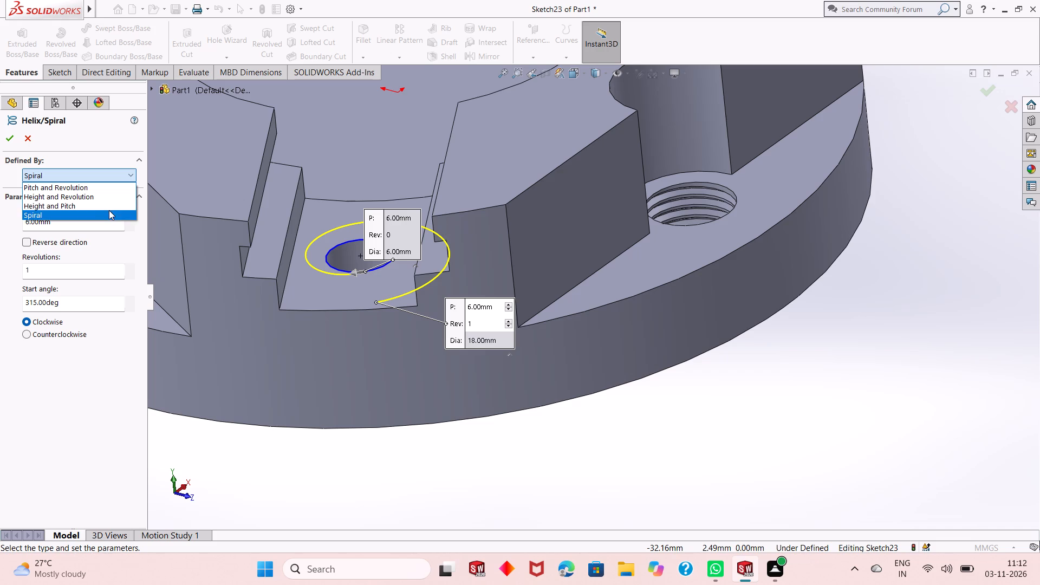
click(114, 194)
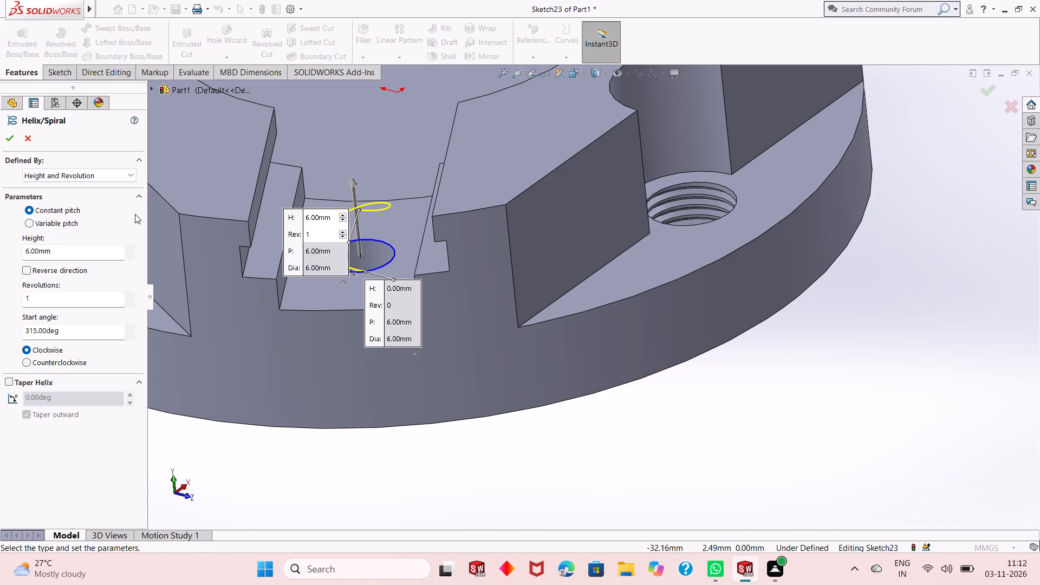
Reverse the helix direction so it runs down into the hole, with clockwise rotation.
middle_drag(328, 317, 337, 256)
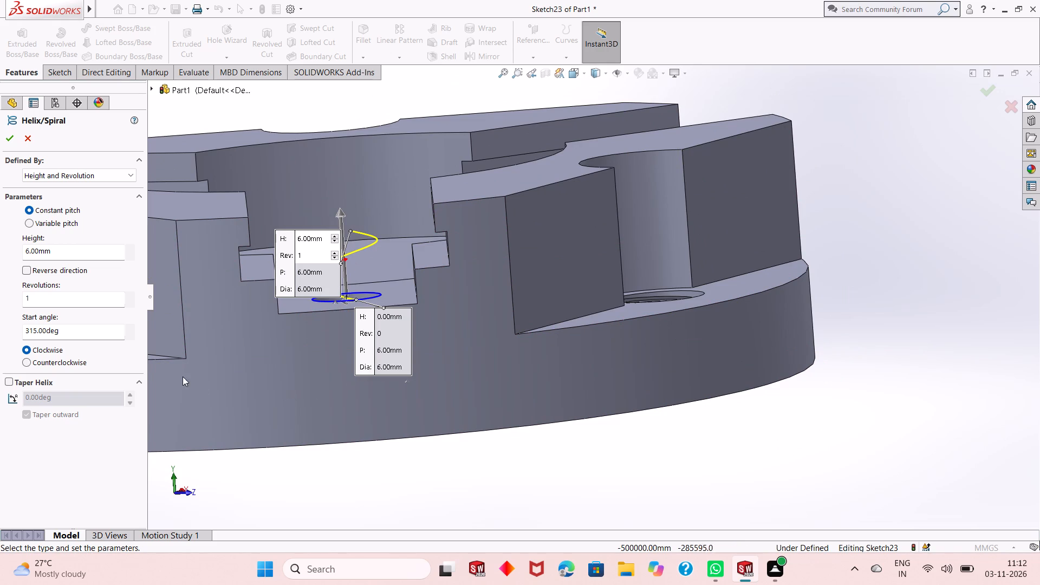
click(42, 271)
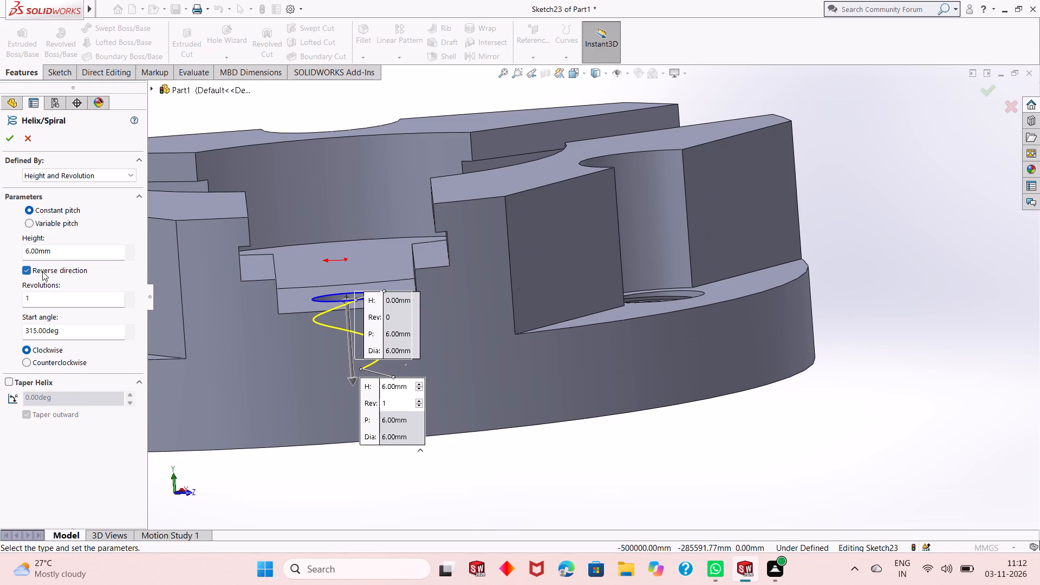
middle_drag(368, 411, 353, 515)
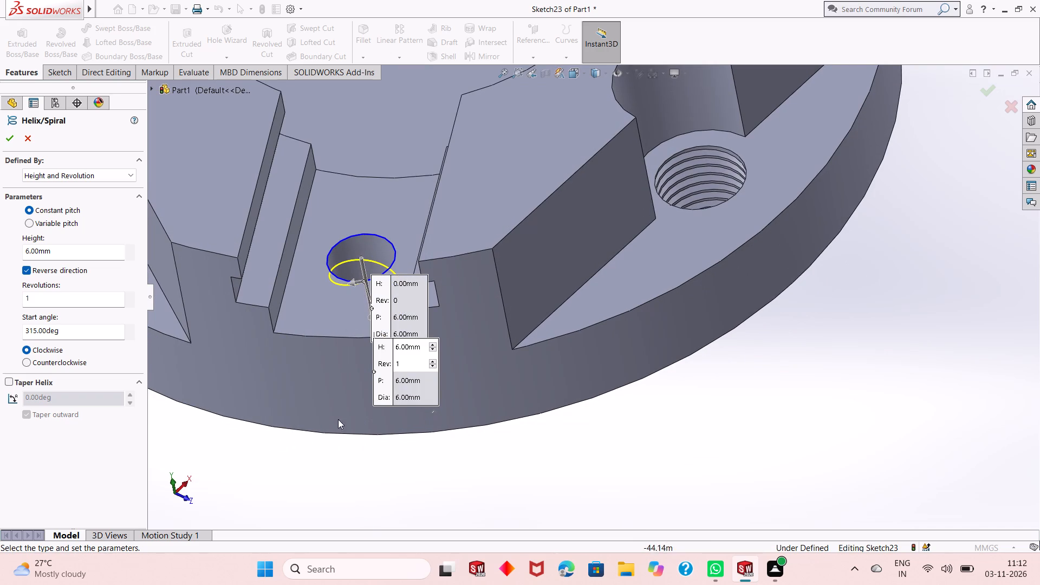
middle_drag(335, 414, 335, 443)
click(57, 361)
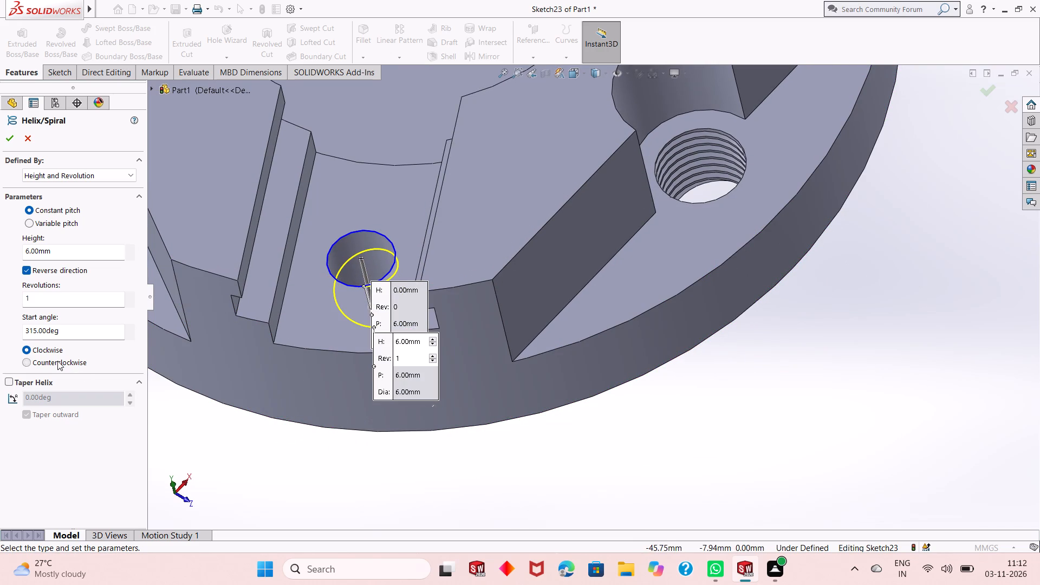
click(57, 353)
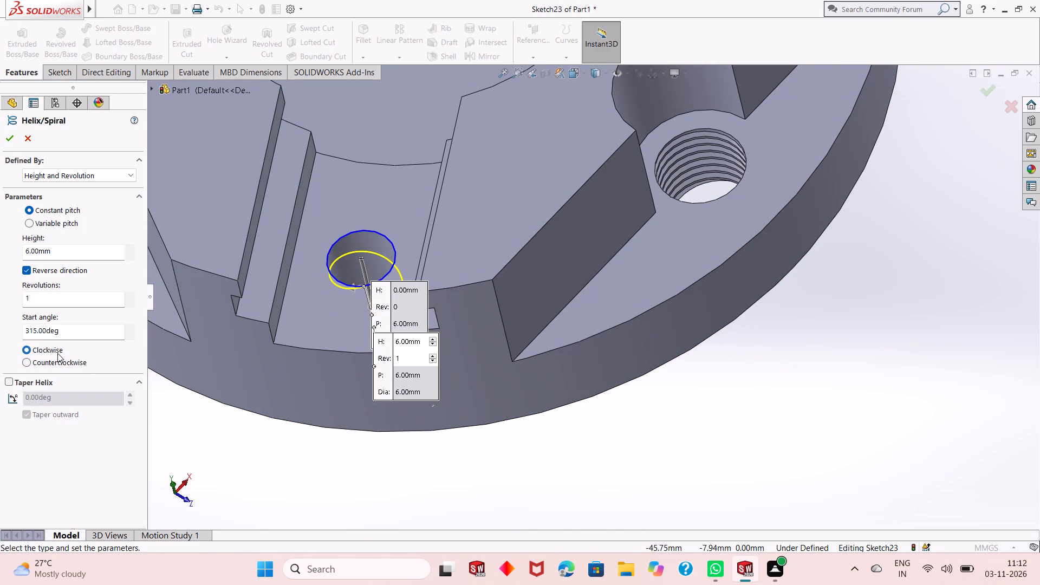
Set the helix to 10 revolutions.
double_click(65, 298)
text(10)
key(Return)
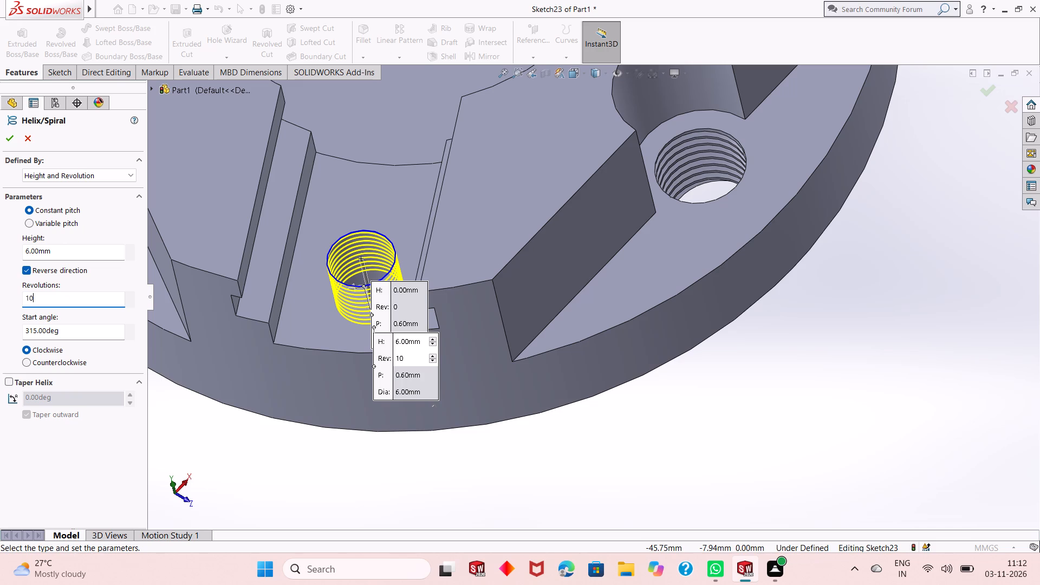
middle_drag(285, 434, 301, 282)
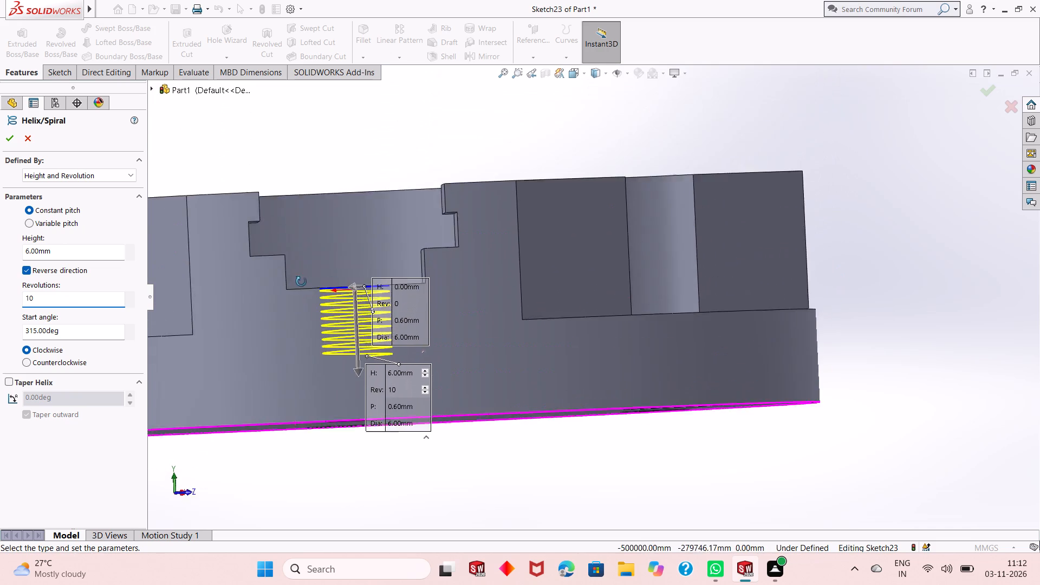
middle_drag(301, 282, 290, 302)
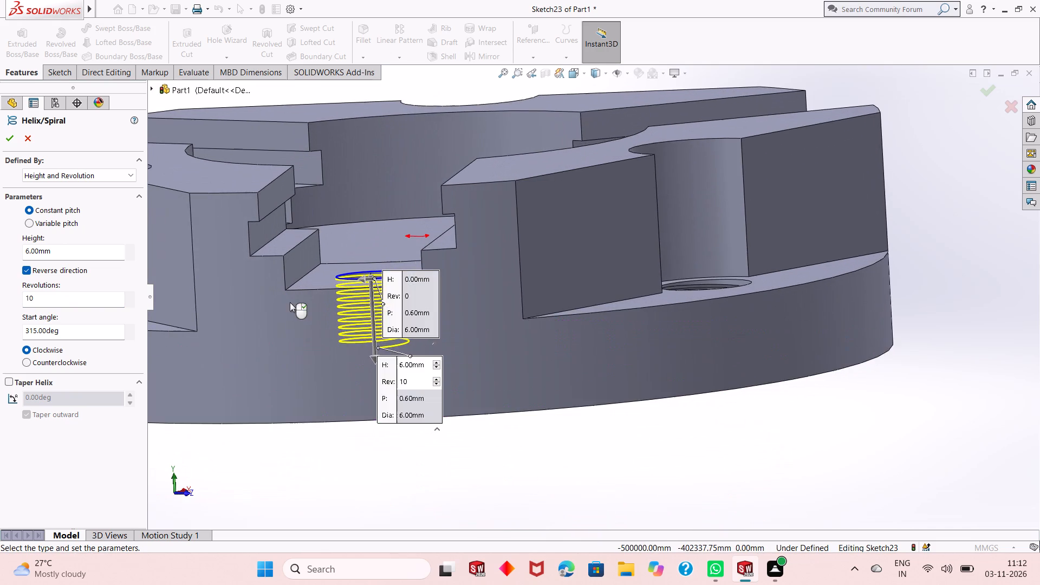
scroll(290, 302, up, 2)
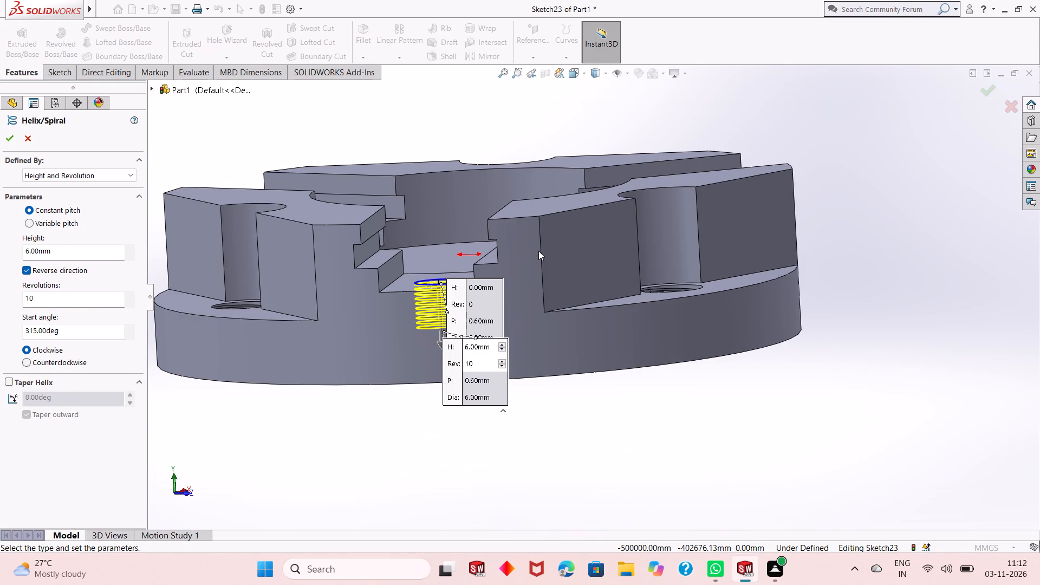
middle_drag(538, 251, 525, 282)
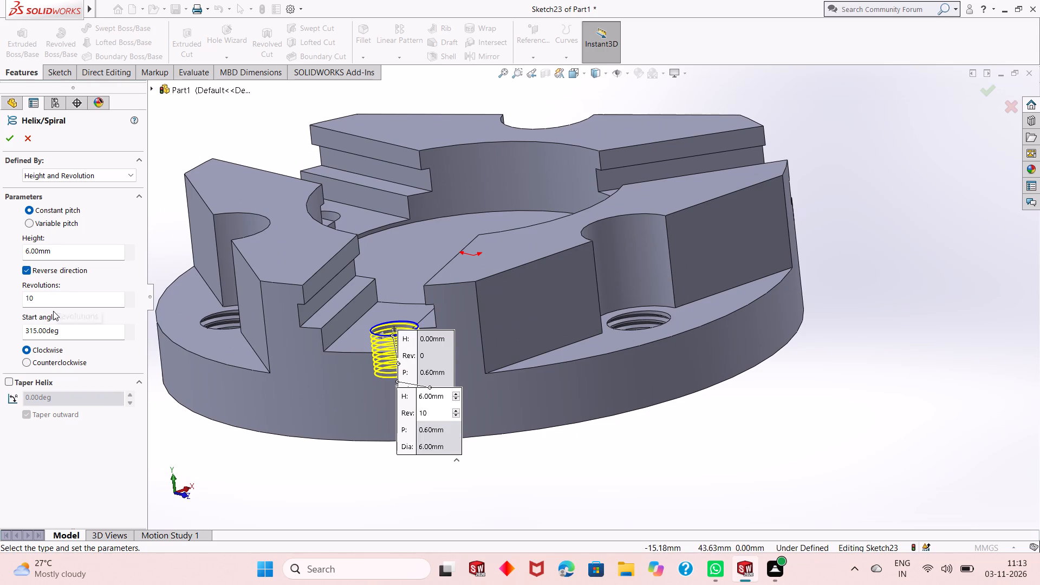
Set the helix height to 11 mm and check its lower end against the disc's underside.
double_click(66, 247)
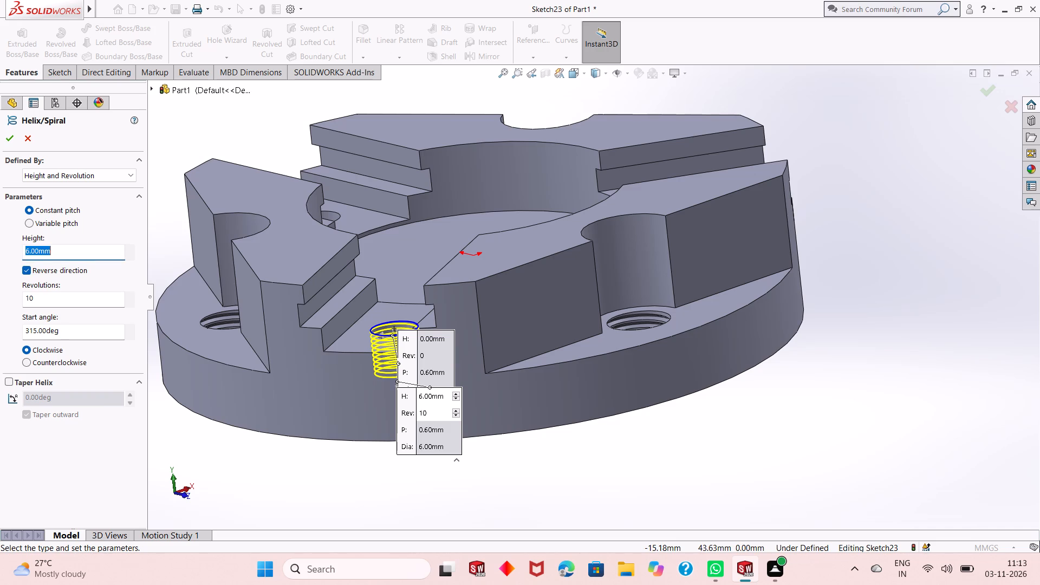
text(11)
key(Return)
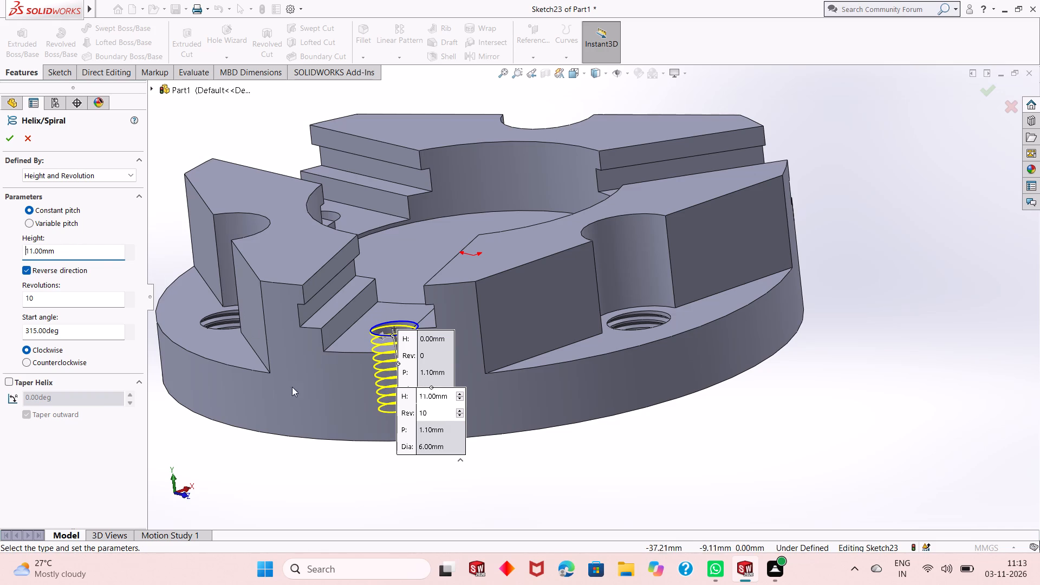
middle_drag(387, 469, 415, 411)
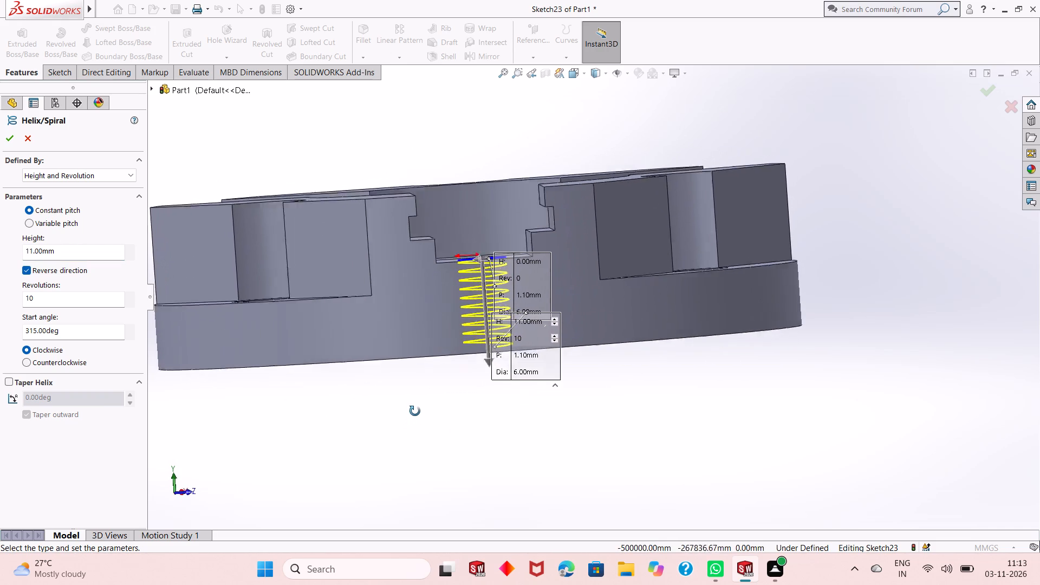
middle_drag(415, 411, 452, 373)
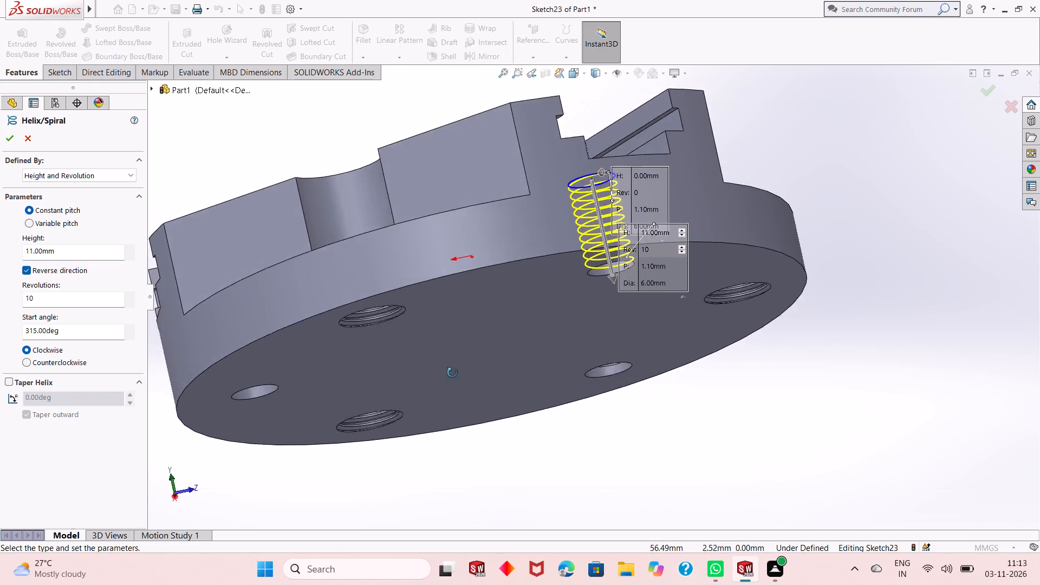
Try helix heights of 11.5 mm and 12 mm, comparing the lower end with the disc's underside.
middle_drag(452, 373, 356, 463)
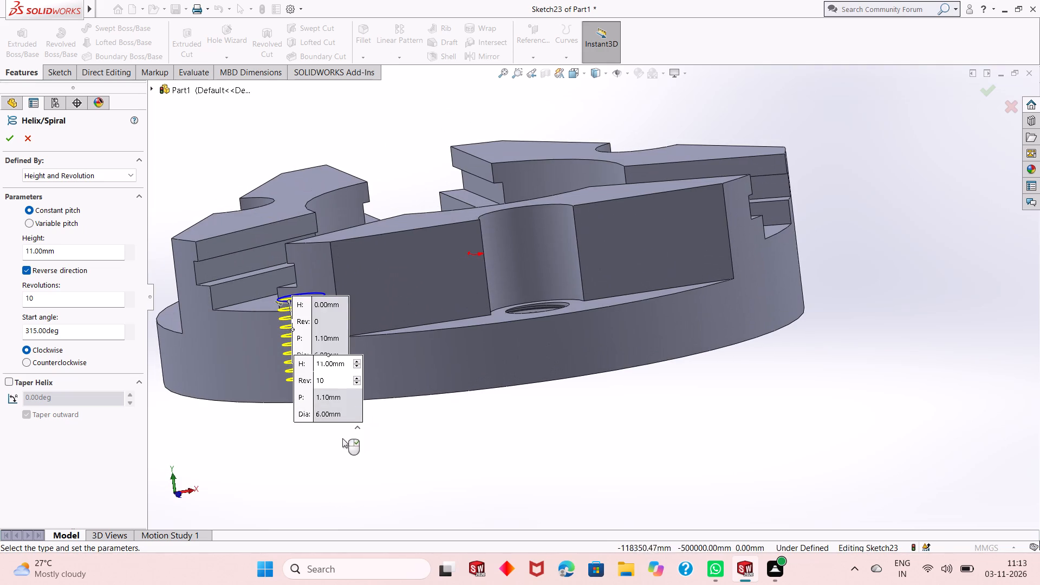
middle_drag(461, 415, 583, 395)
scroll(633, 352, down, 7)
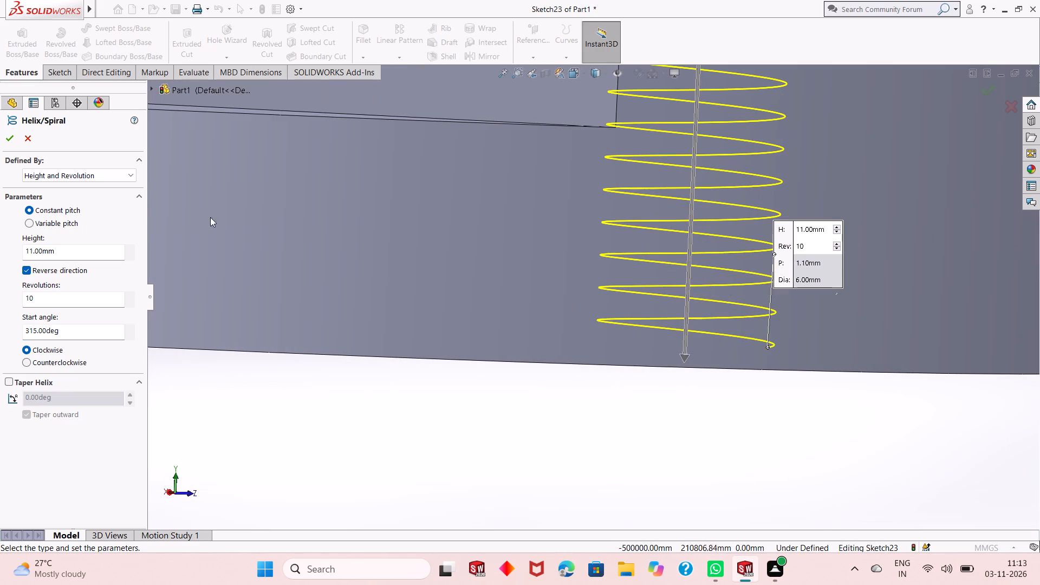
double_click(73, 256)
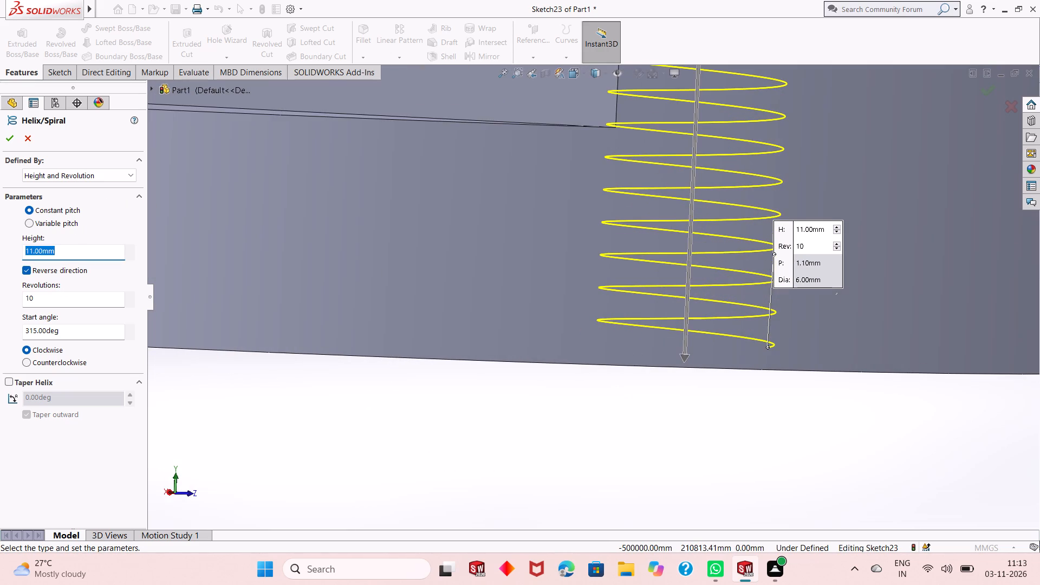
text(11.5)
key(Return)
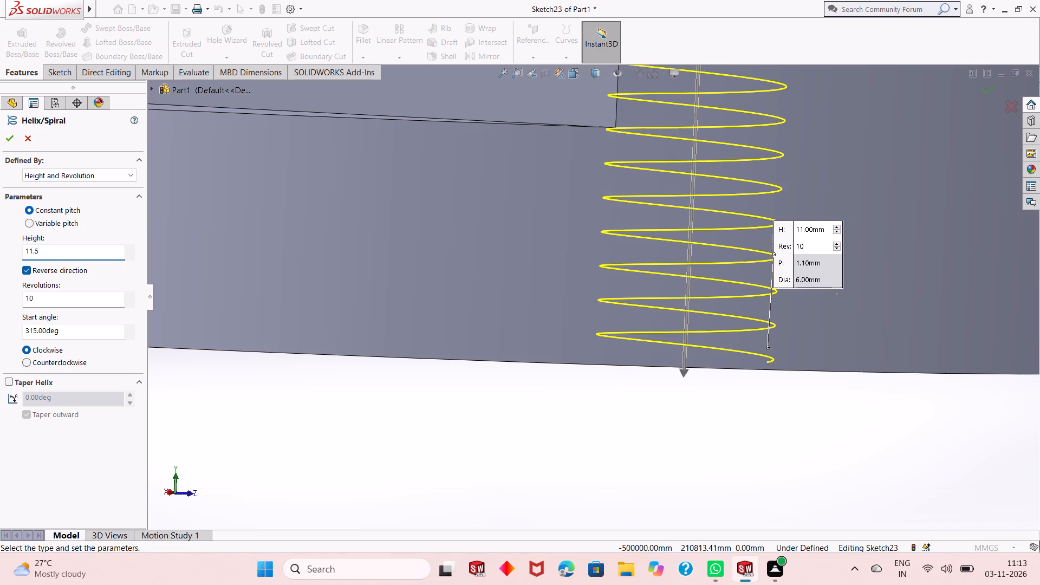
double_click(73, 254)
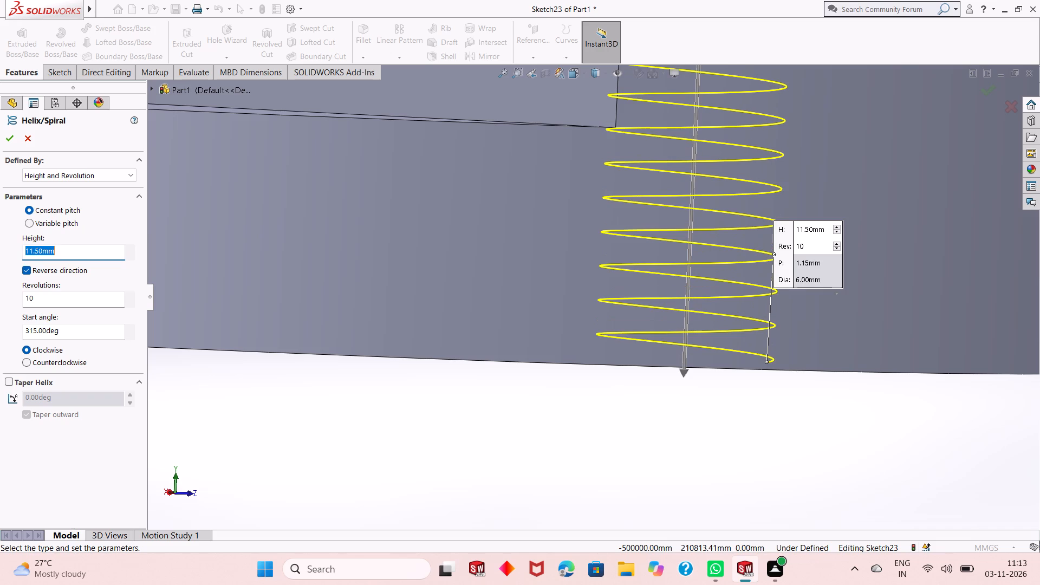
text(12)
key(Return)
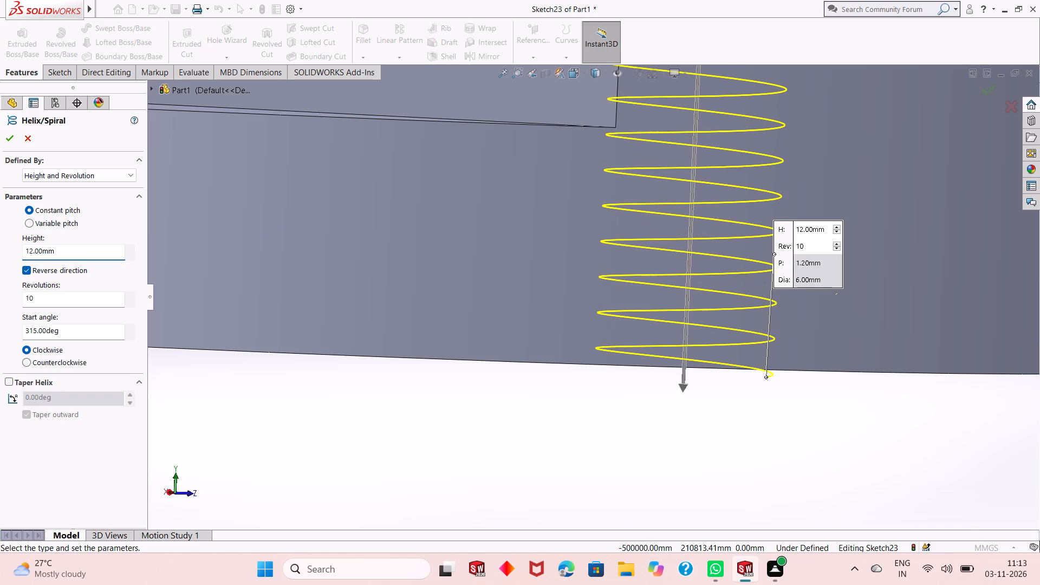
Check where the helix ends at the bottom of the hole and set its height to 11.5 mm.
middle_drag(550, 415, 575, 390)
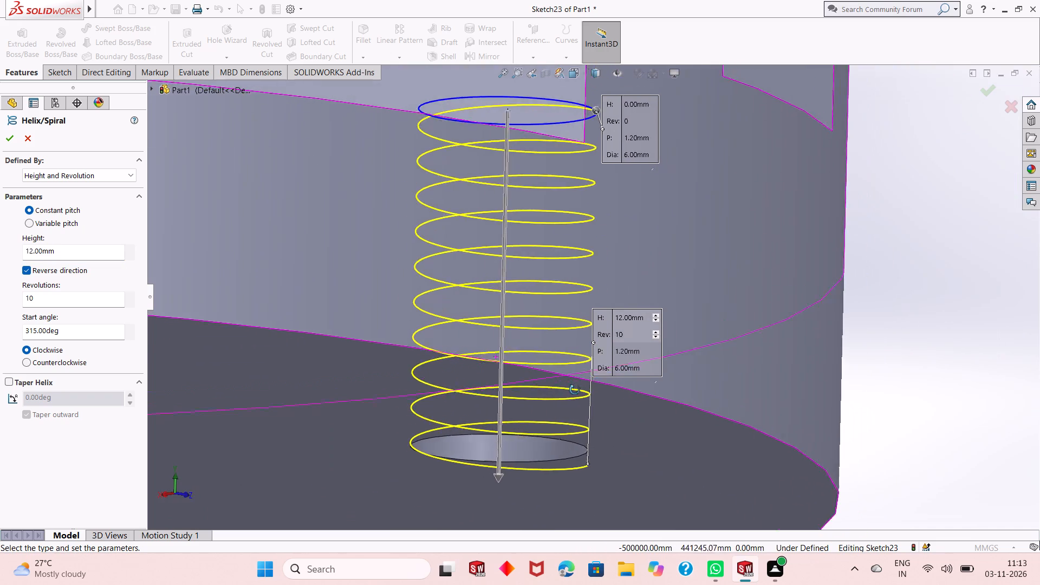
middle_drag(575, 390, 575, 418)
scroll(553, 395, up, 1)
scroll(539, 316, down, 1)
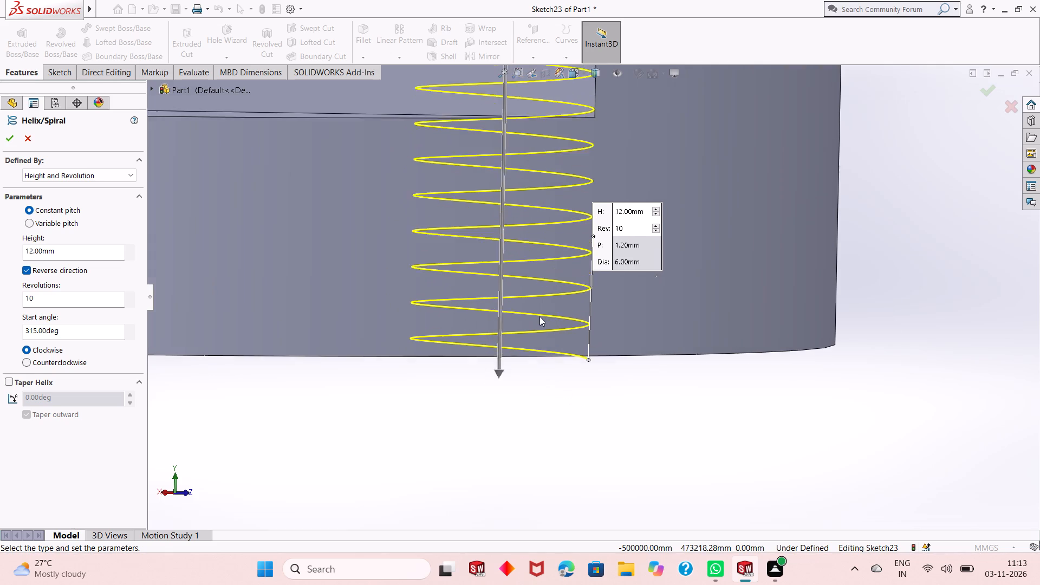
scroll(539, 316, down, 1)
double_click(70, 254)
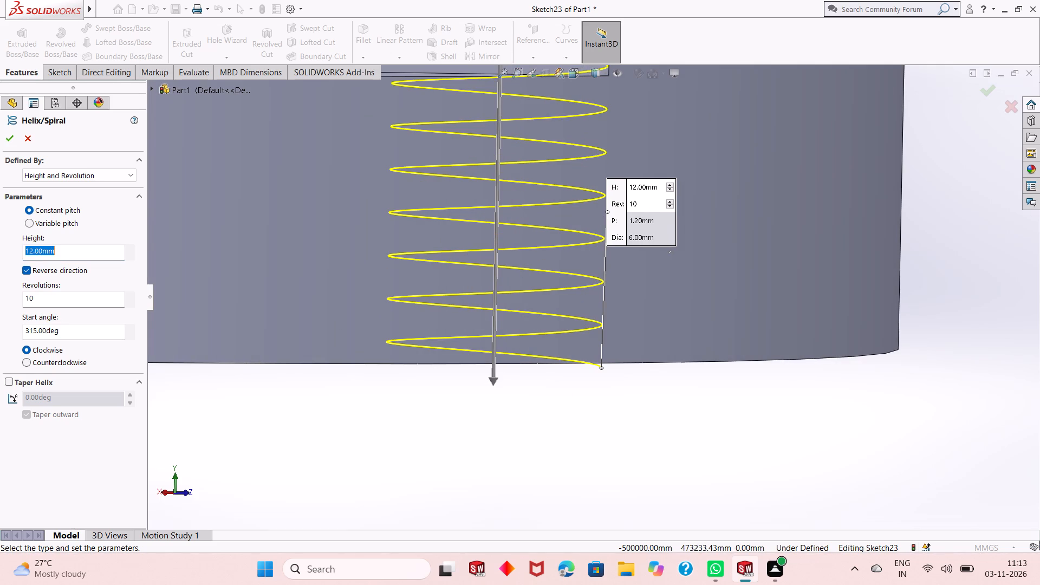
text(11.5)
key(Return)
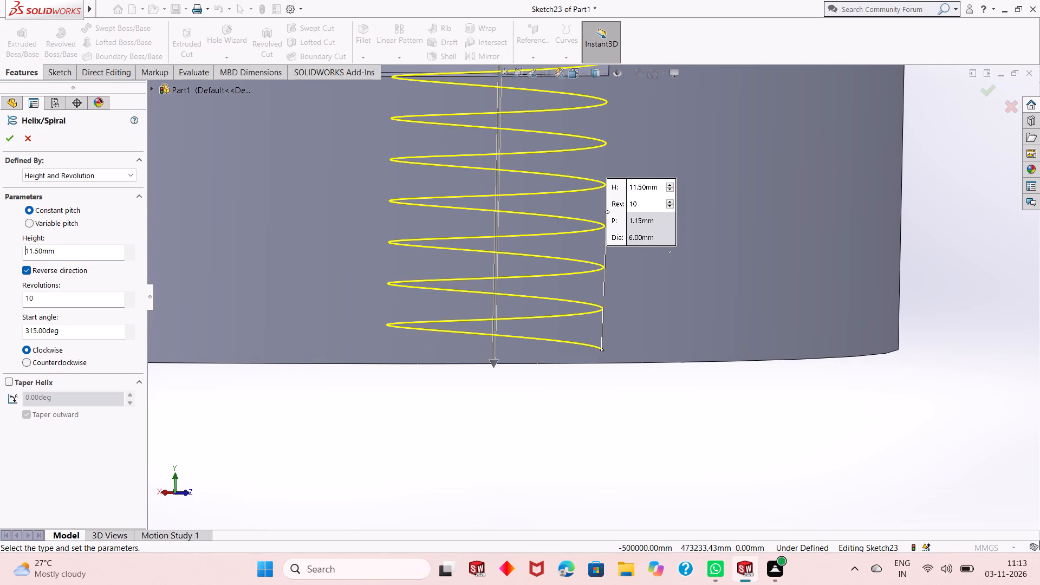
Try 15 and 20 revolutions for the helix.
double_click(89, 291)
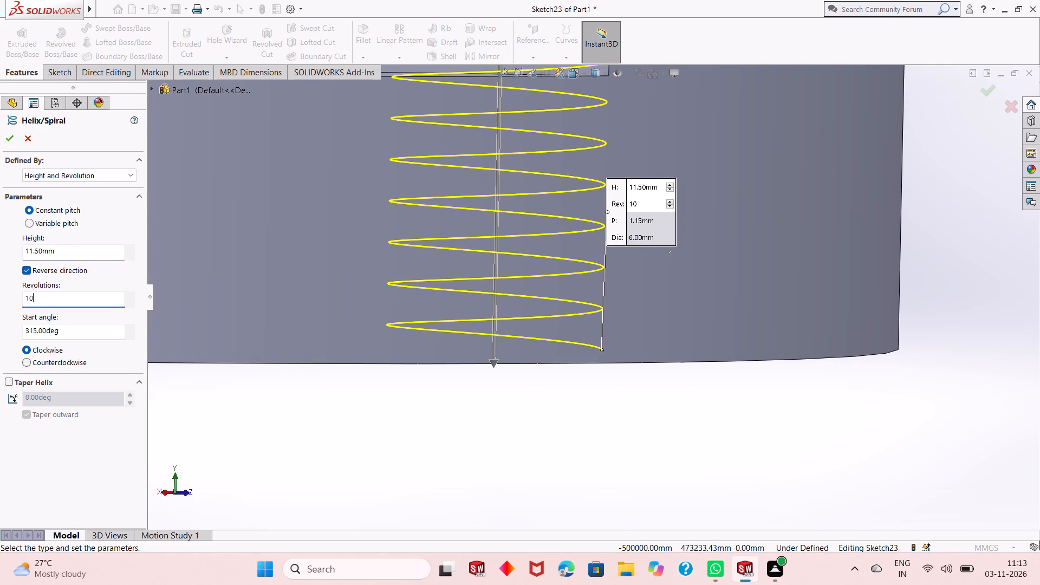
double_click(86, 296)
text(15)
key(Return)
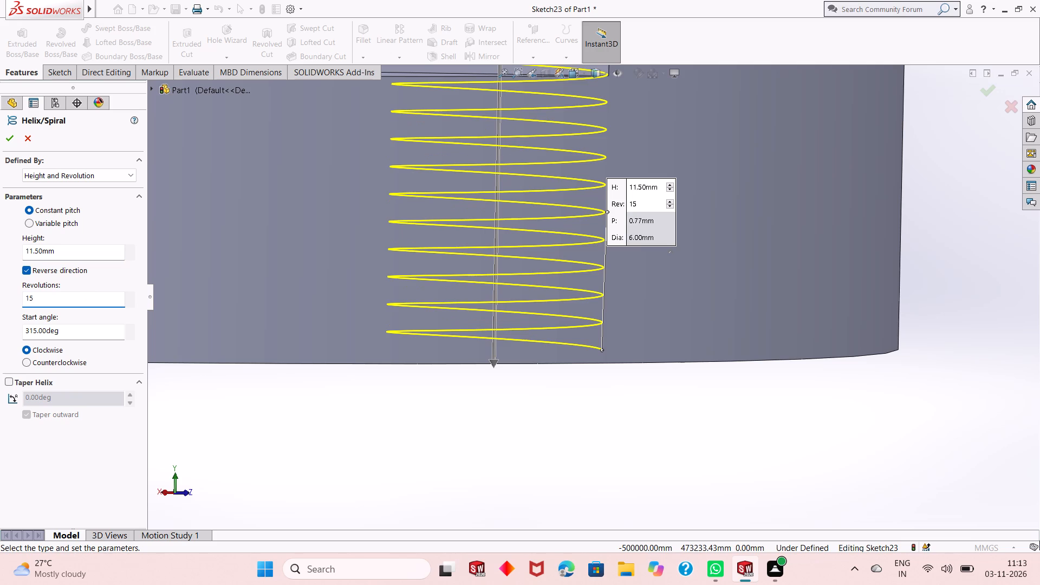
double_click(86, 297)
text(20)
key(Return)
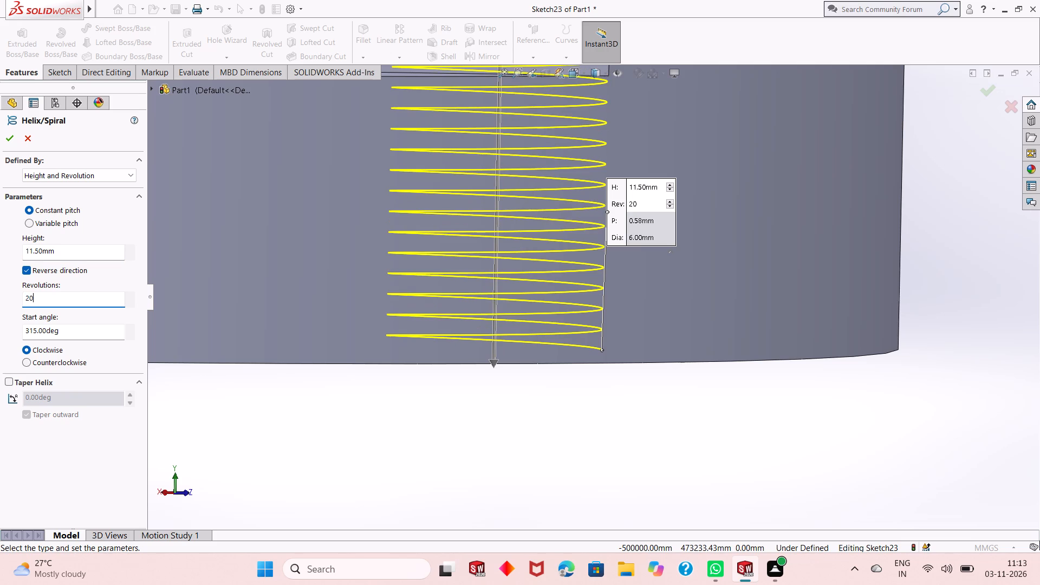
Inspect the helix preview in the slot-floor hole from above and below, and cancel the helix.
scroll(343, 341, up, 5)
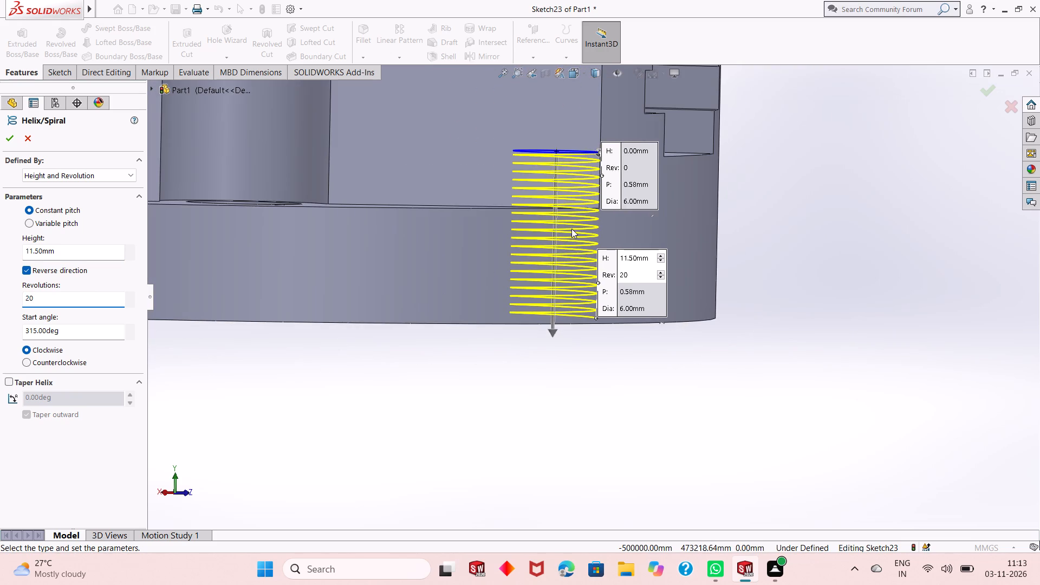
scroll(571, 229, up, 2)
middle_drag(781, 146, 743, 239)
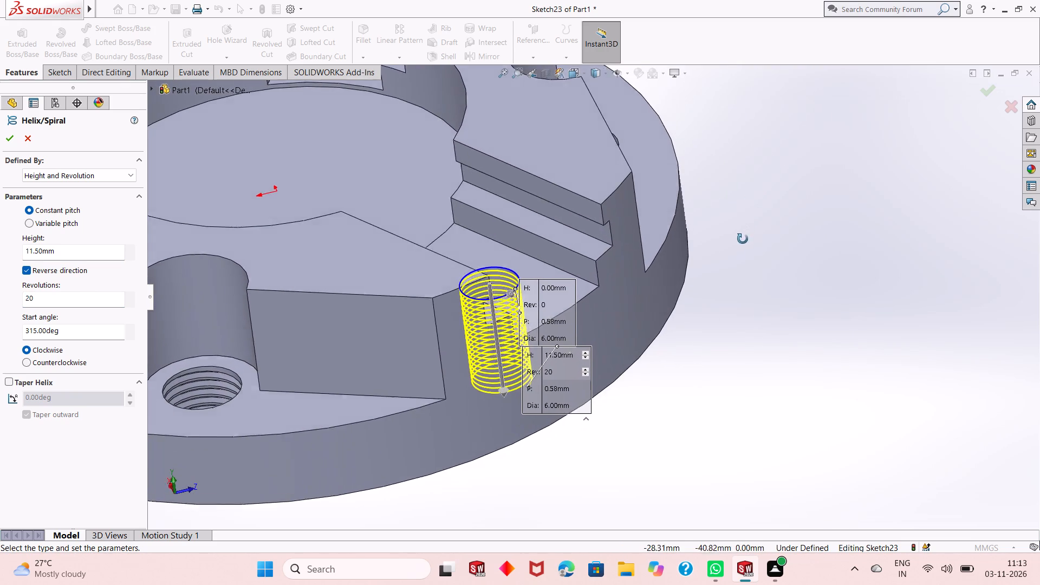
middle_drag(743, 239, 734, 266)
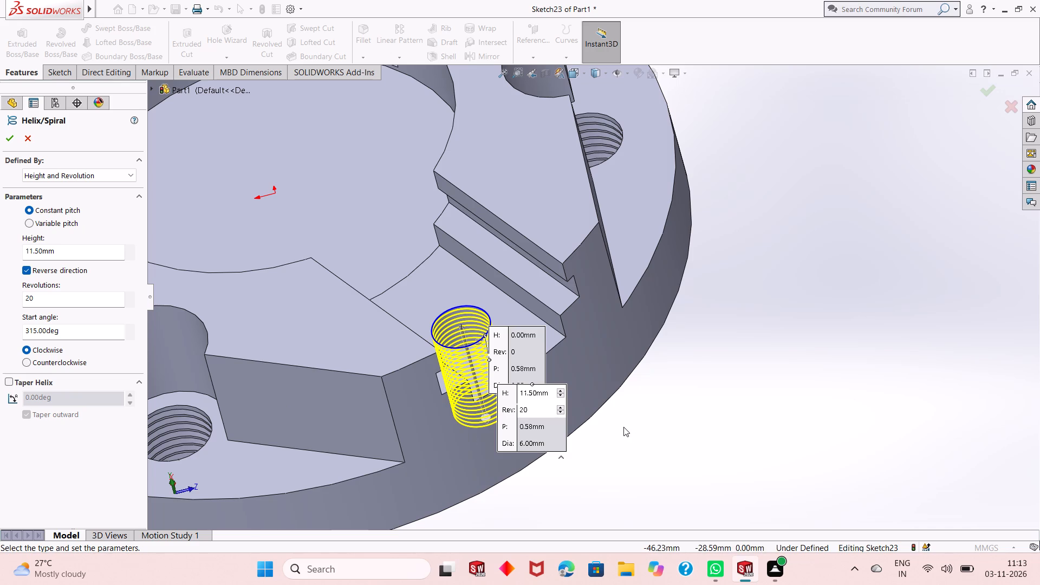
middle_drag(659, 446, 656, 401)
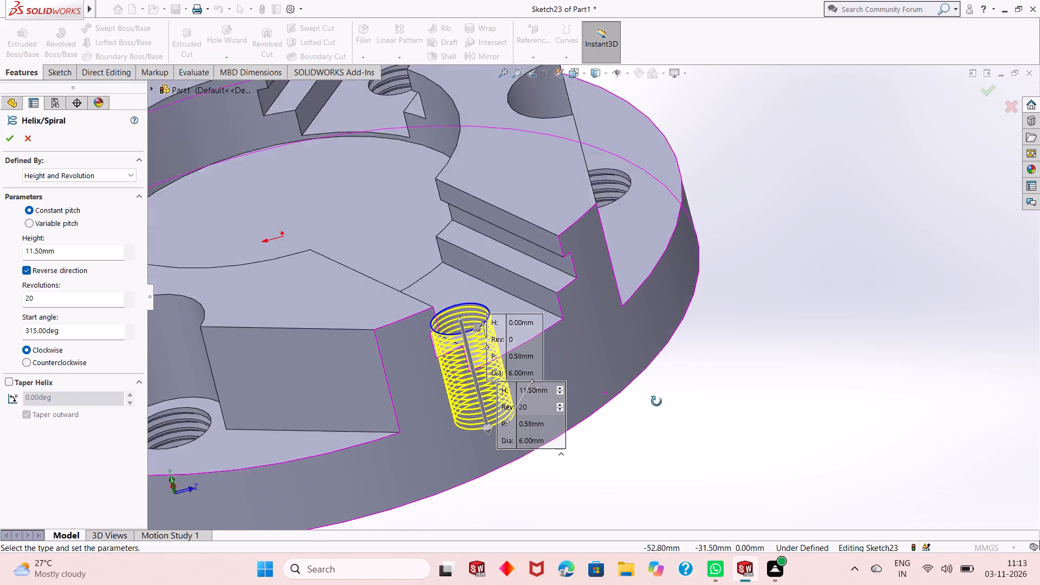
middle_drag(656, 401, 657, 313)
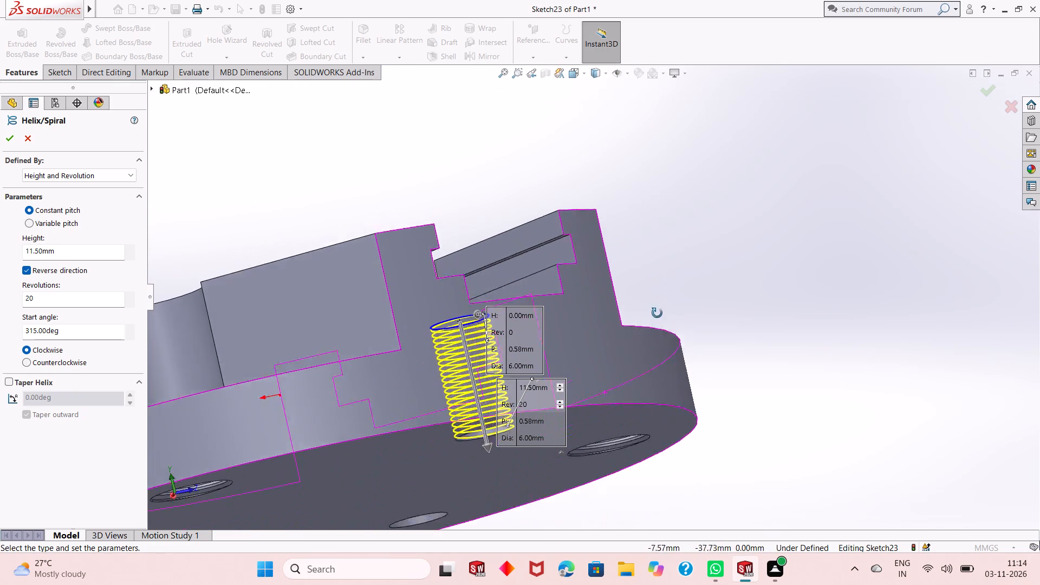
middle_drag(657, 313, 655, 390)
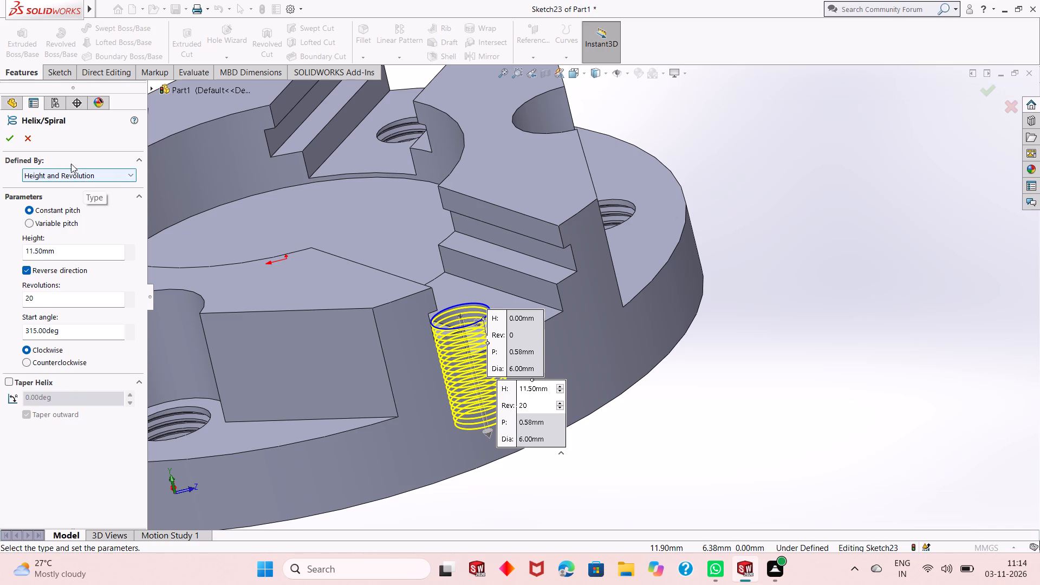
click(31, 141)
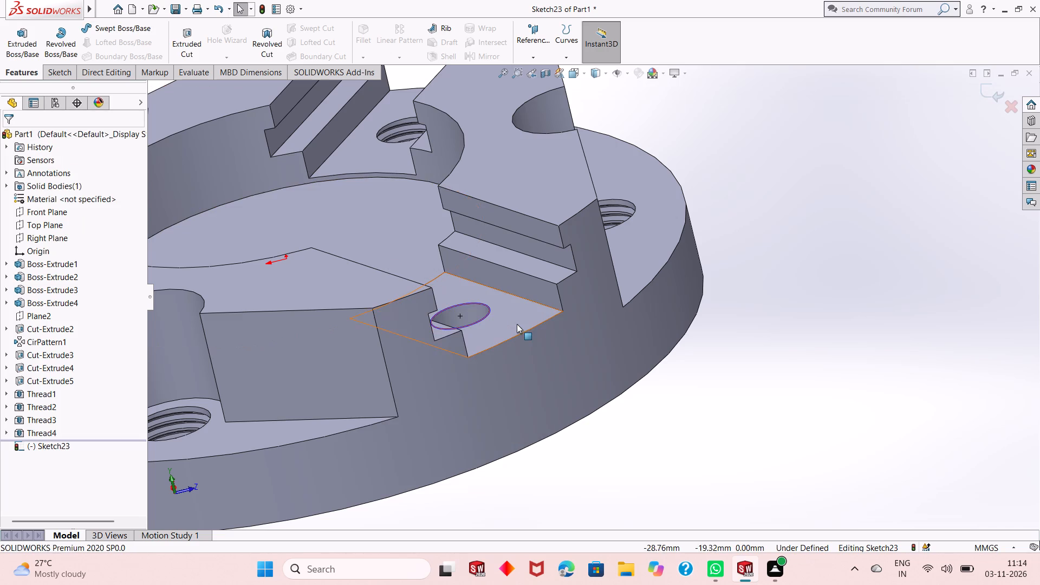
Dimension the sketched circle around the slot-floor hole with a 6 mm diameter.
click(50, 74)
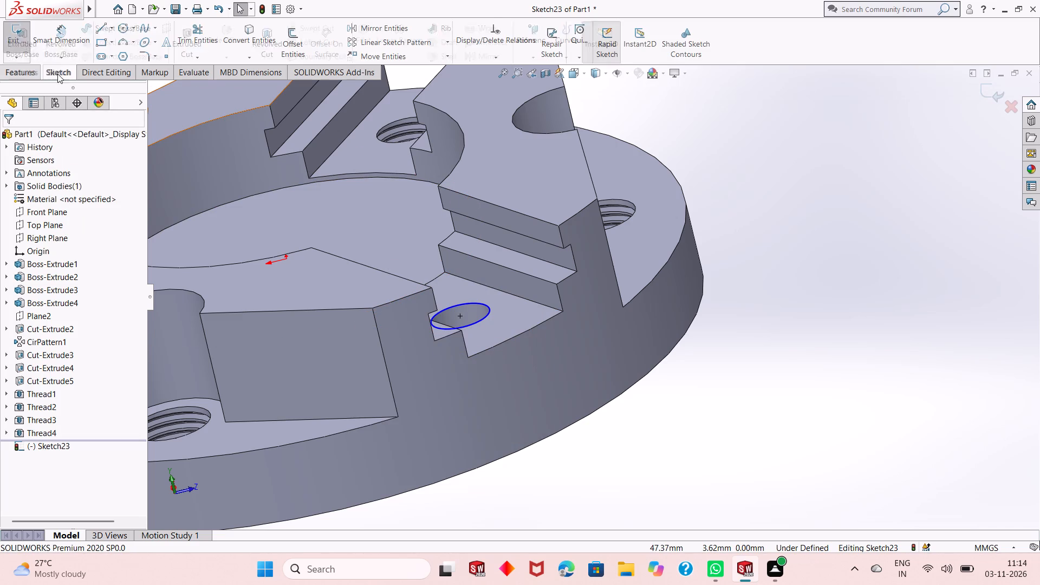
click(76, 44)
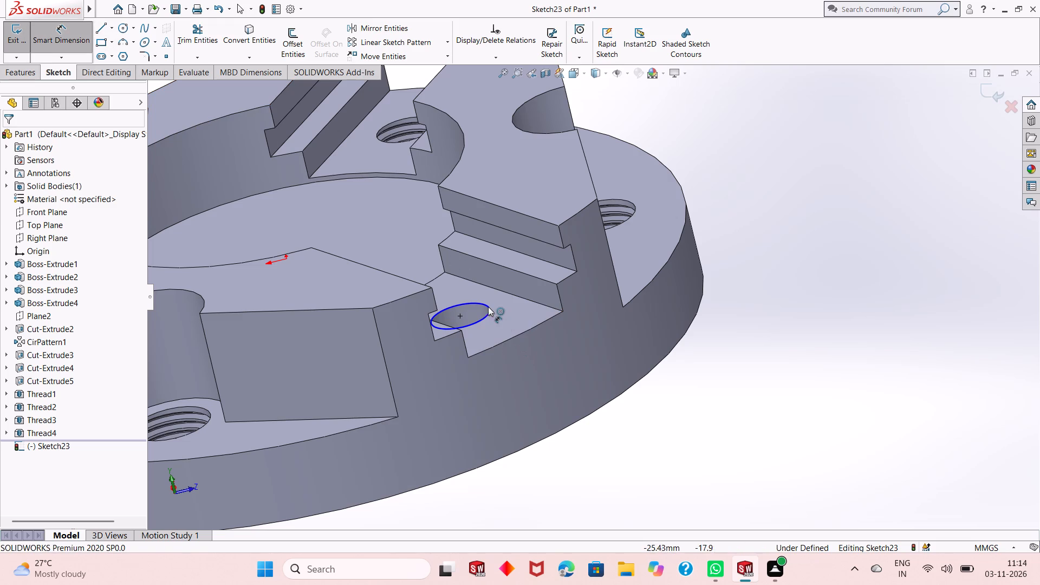
click(488, 307)
click(730, 408)
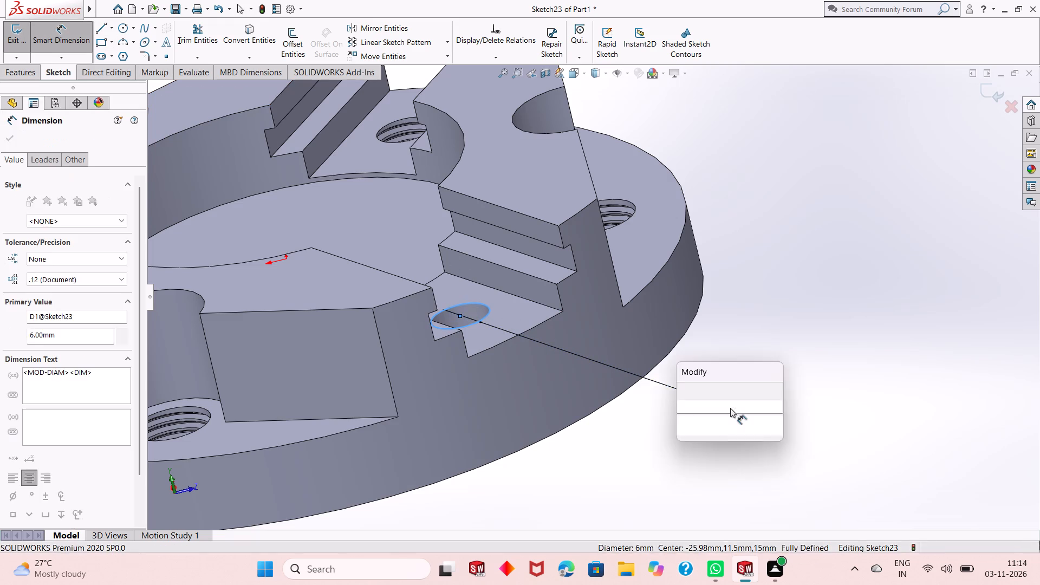
key(Return)
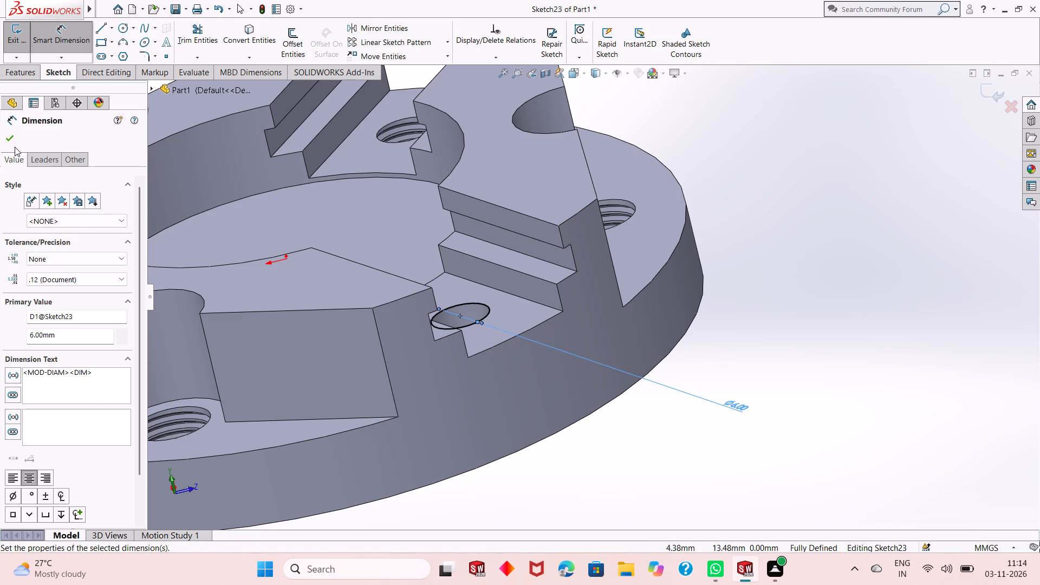
click(13, 144)
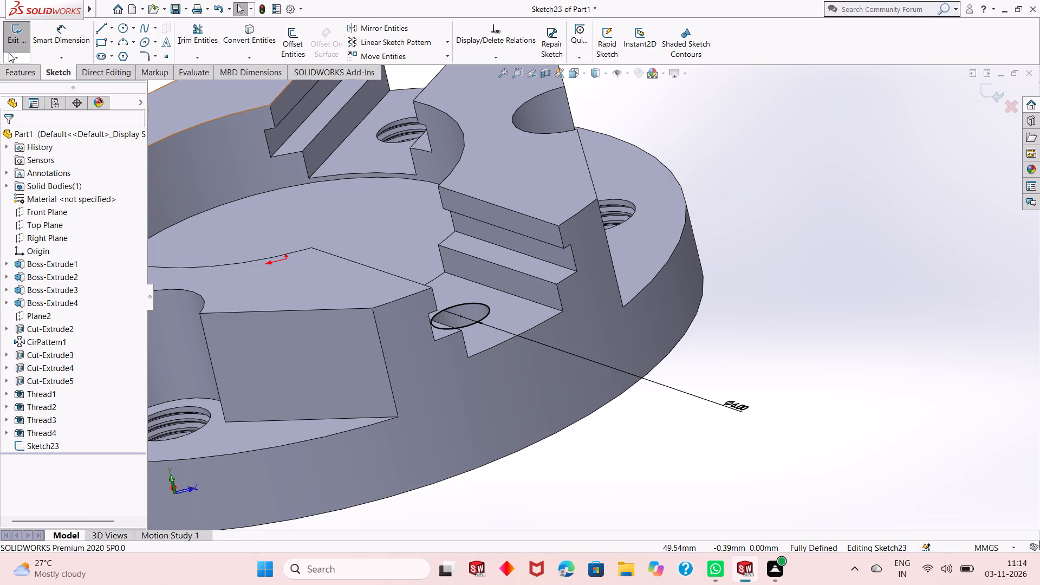
Start a helix from the dimensioned circle, defined by Height and Revolution, with 11.5 mm height and 20 revolutions.
click(8, 68)
click(563, 45)
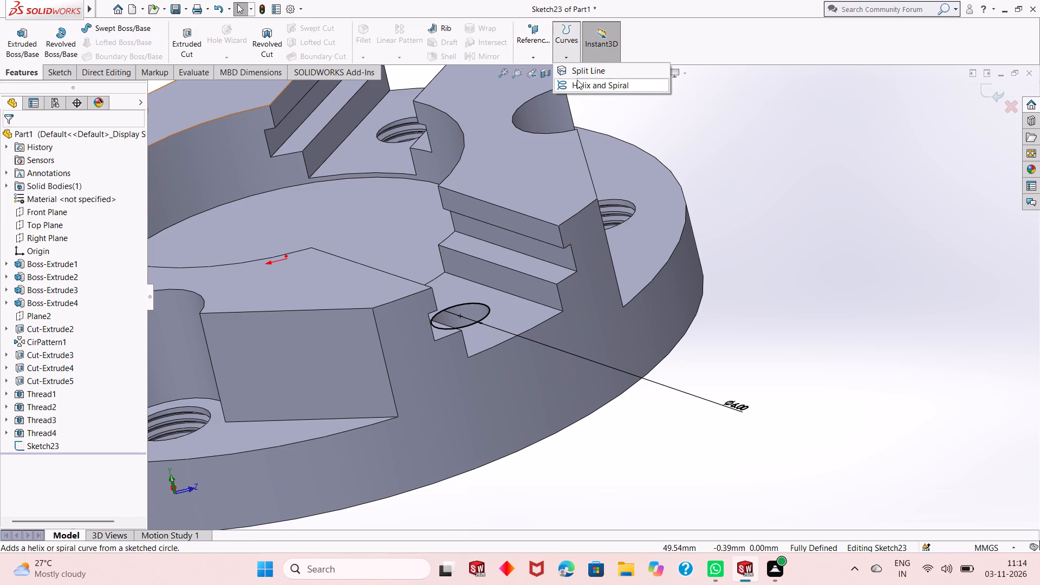
click(577, 81)
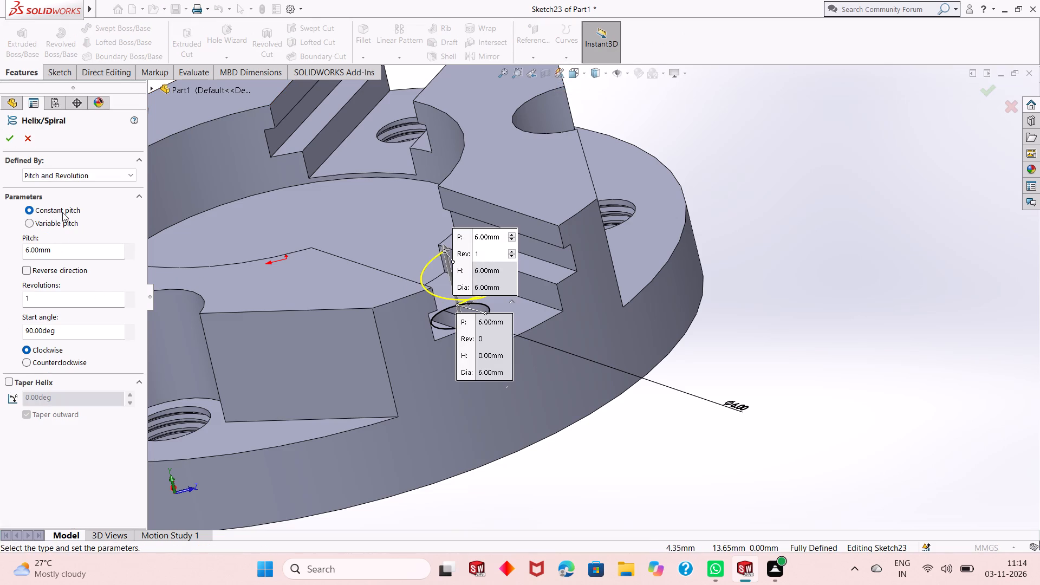
click(96, 177)
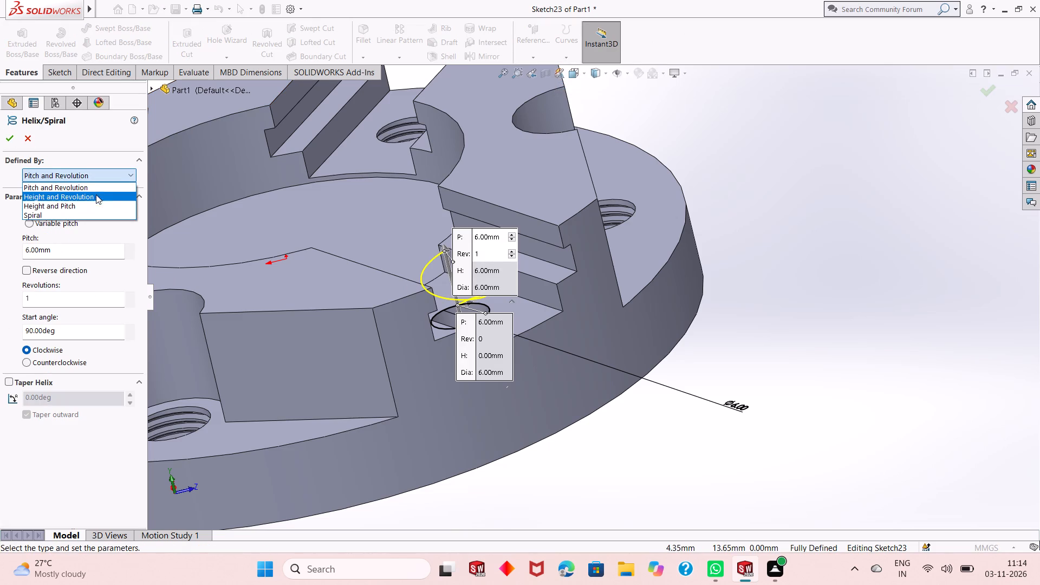
click(96, 200)
double_click(68, 248)
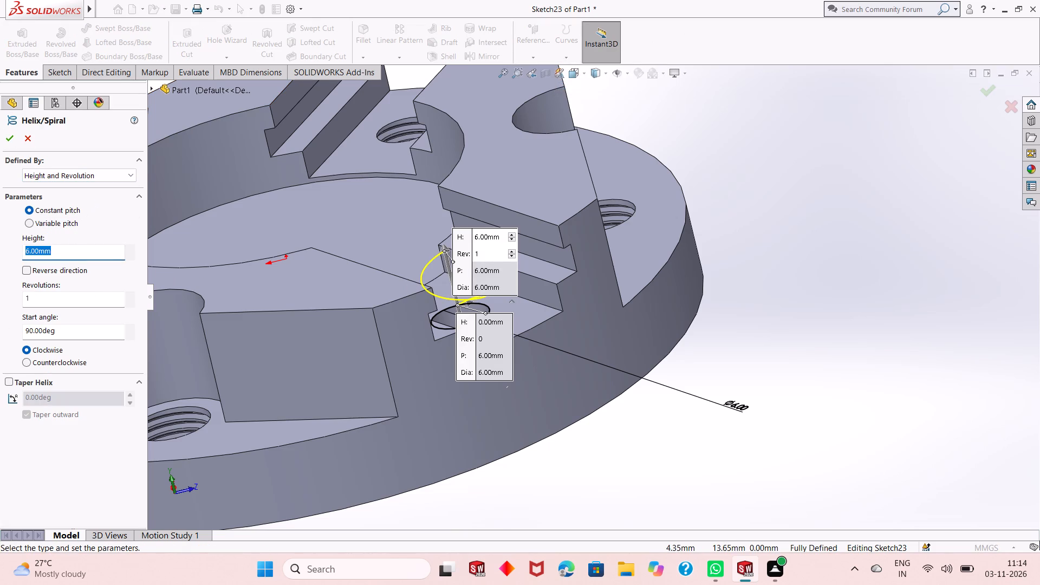
text(11.5)
key(Return)
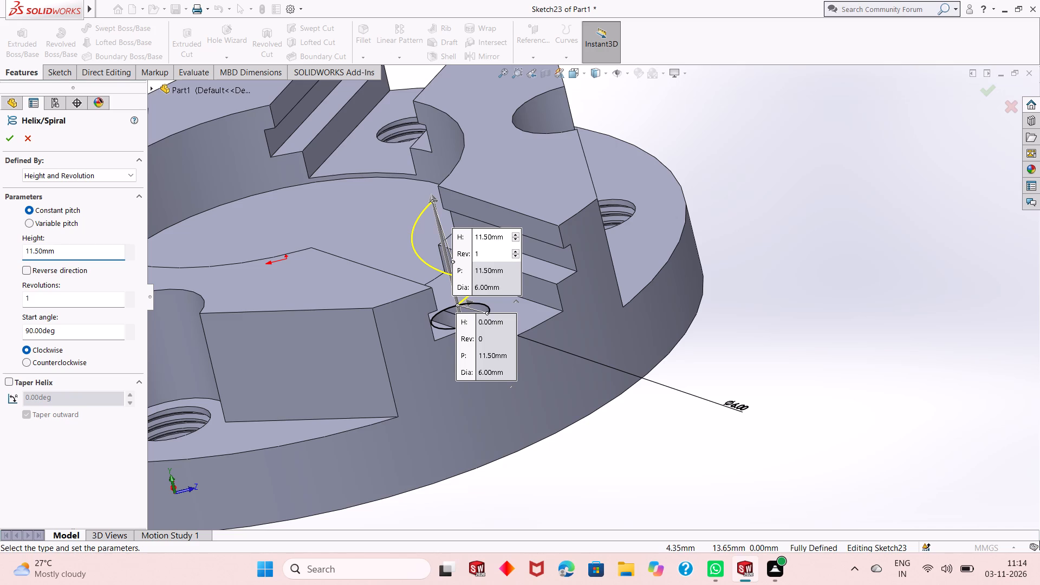
double_click(73, 298)
text(20)
key(Return)
Keep the helix clockwise, reverse its direction so it runs down into the hole, and create it.
click(53, 362)
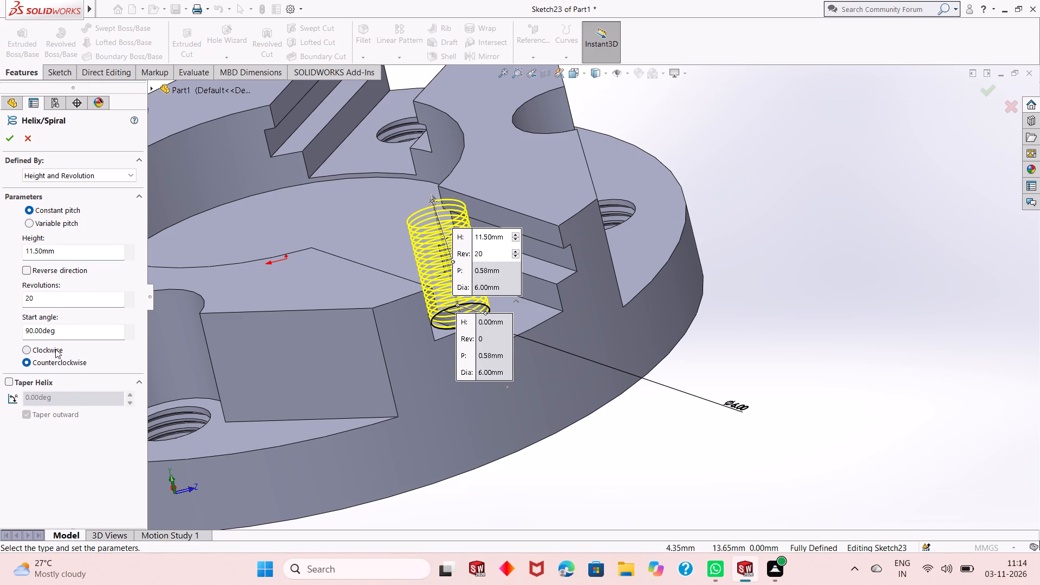
click(55, 349)
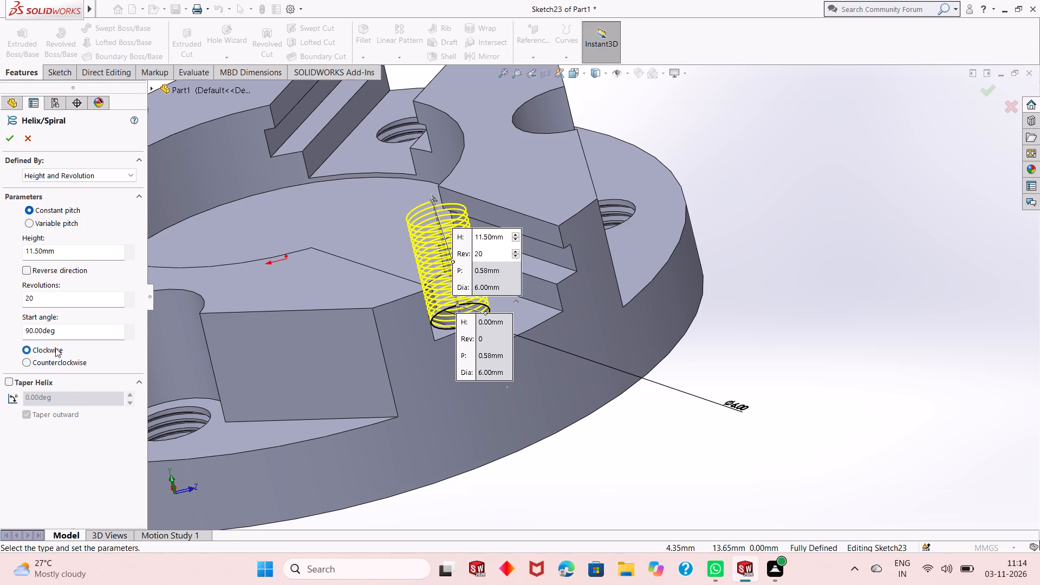
click(37, 272)
click(9, 140)
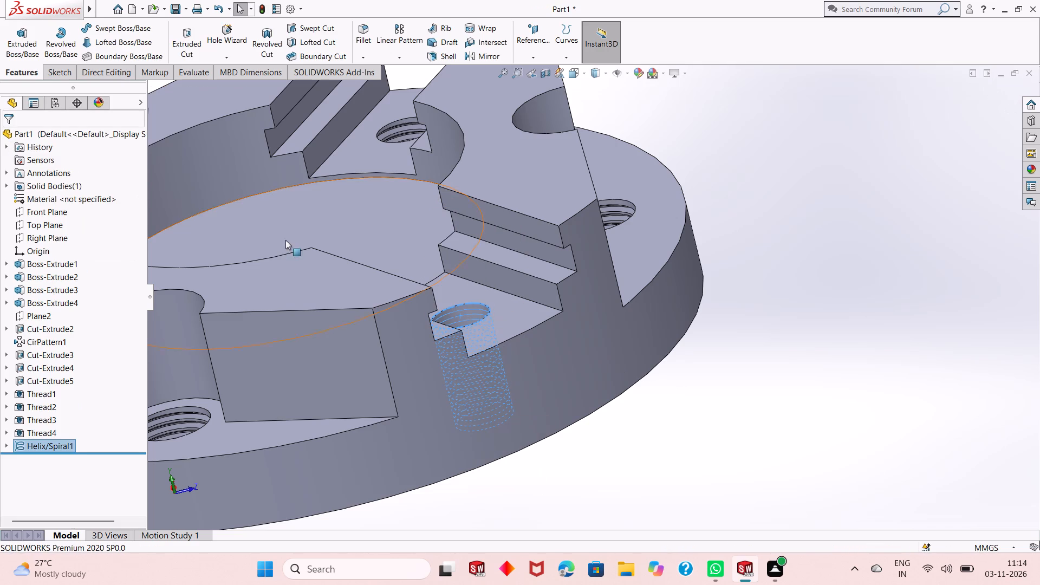
click(796, 386)
middle_drag(616, 416, 606, 465)
scroll(462, 320, down, 2)
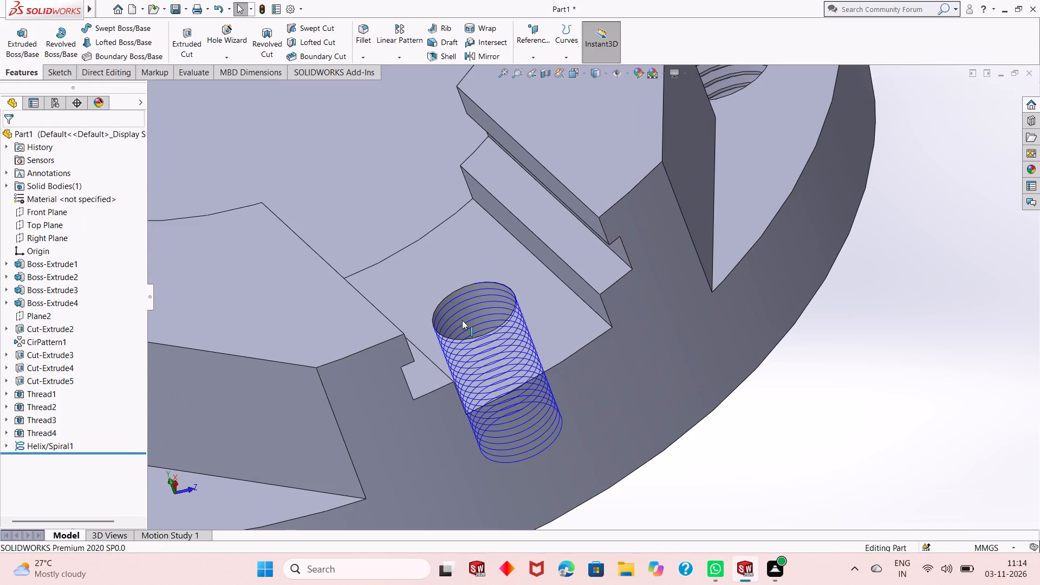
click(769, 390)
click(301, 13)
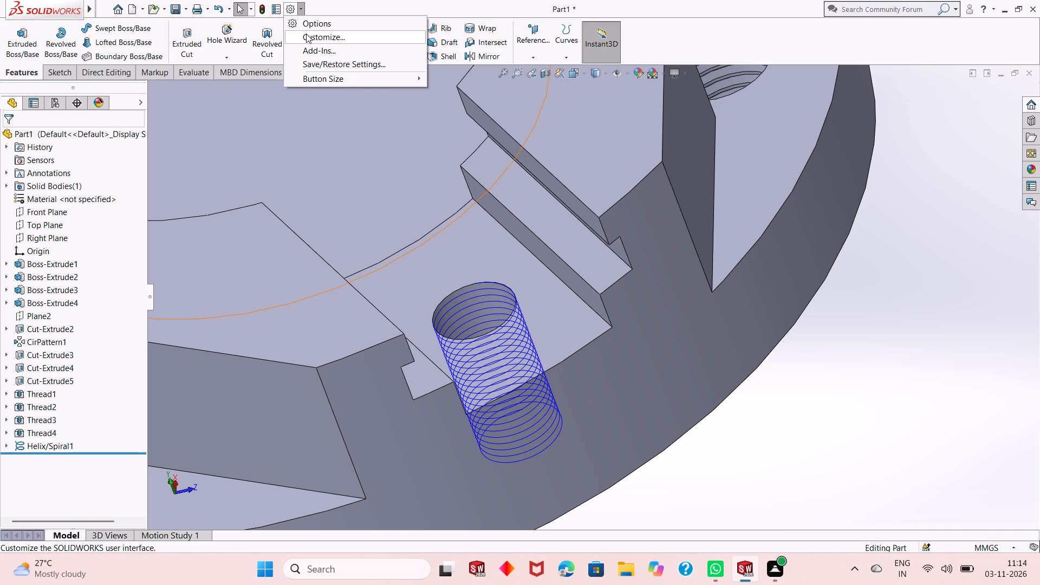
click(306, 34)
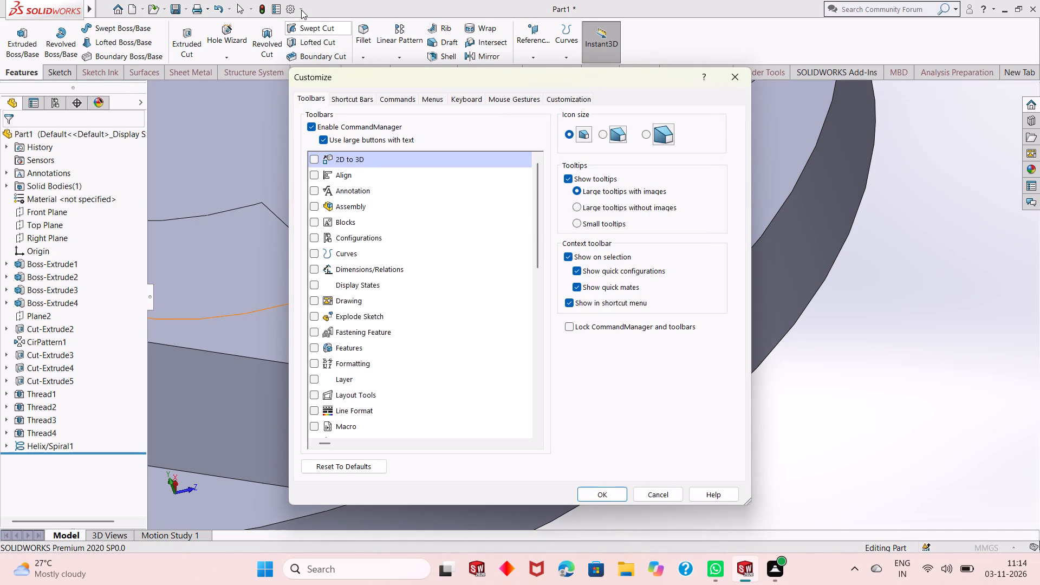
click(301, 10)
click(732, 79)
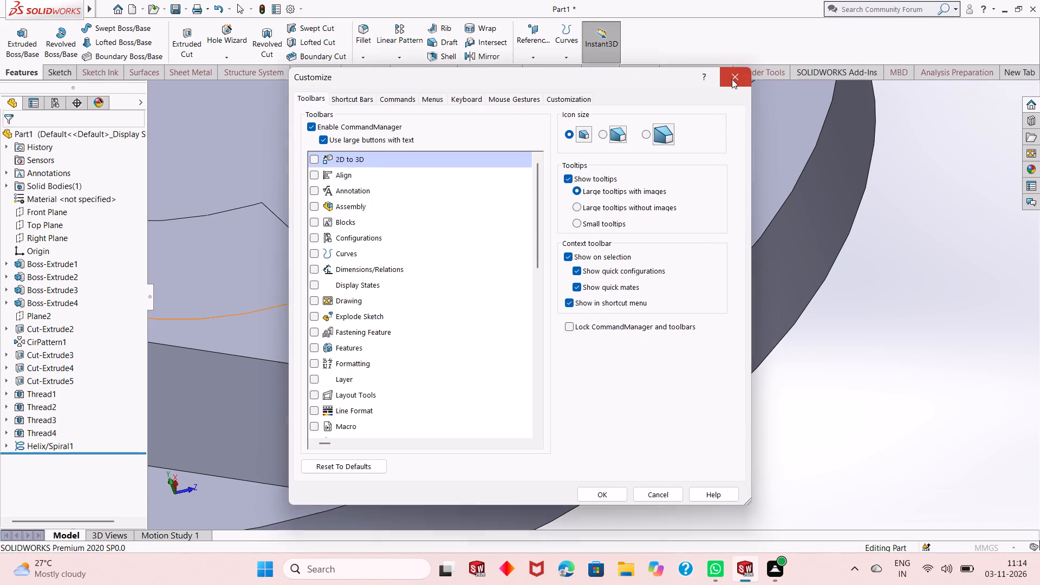
Turn on shaded cosmetic threads in the document's Detailing properties.
click(289, 10)
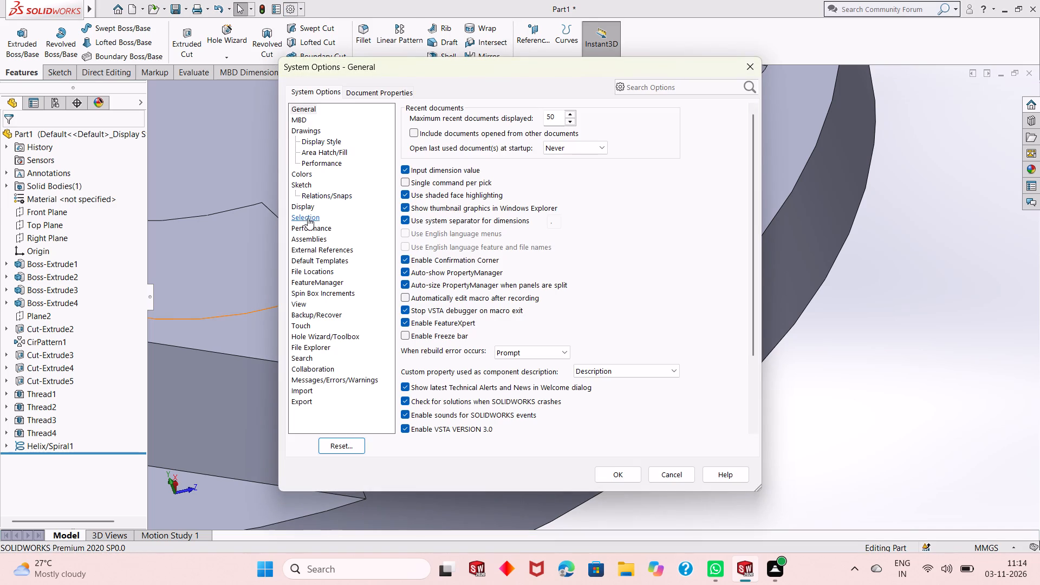
click(382, 96)
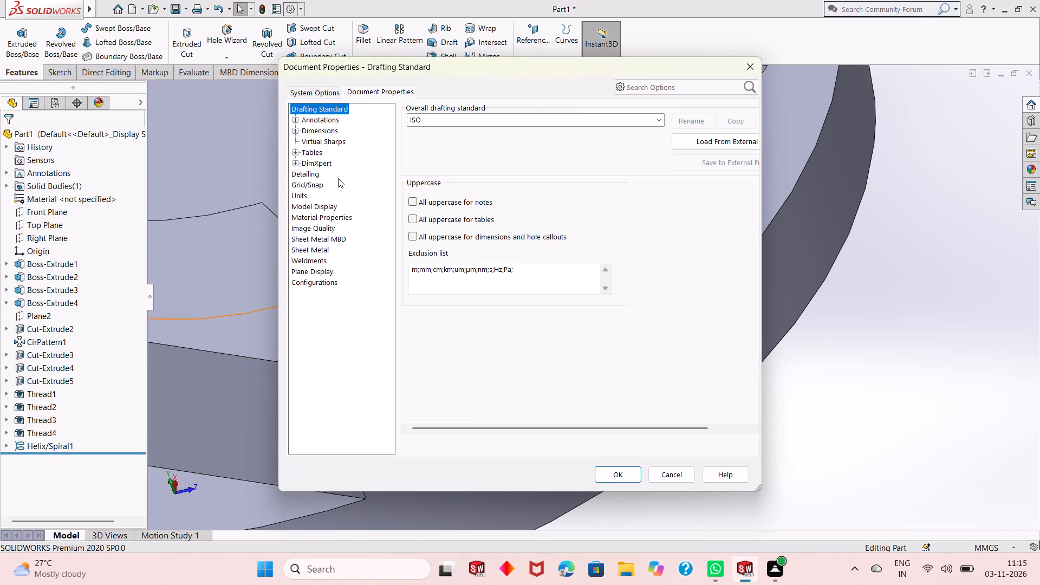
click(307, 174)
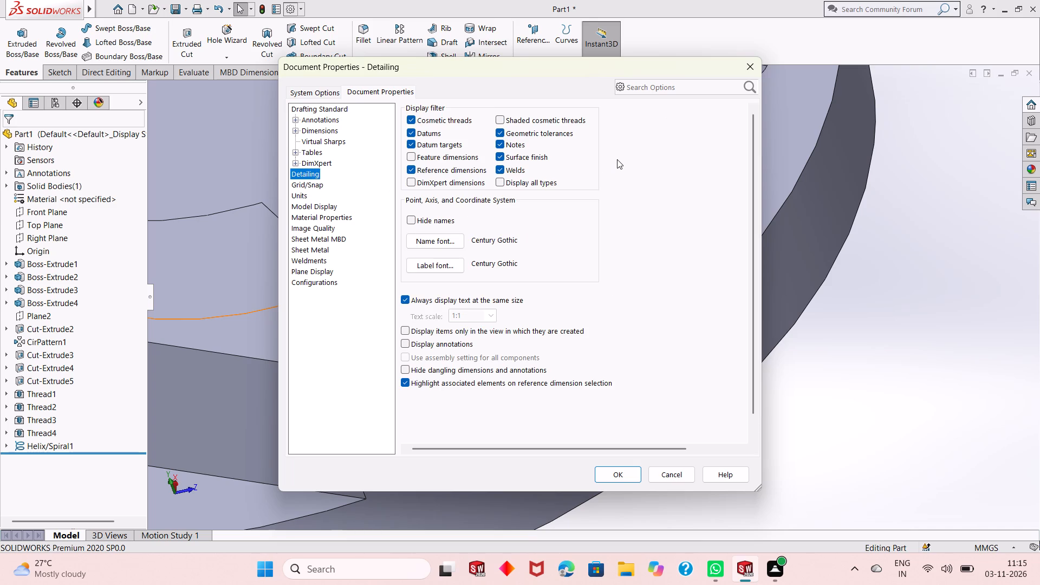
click(529, 124)
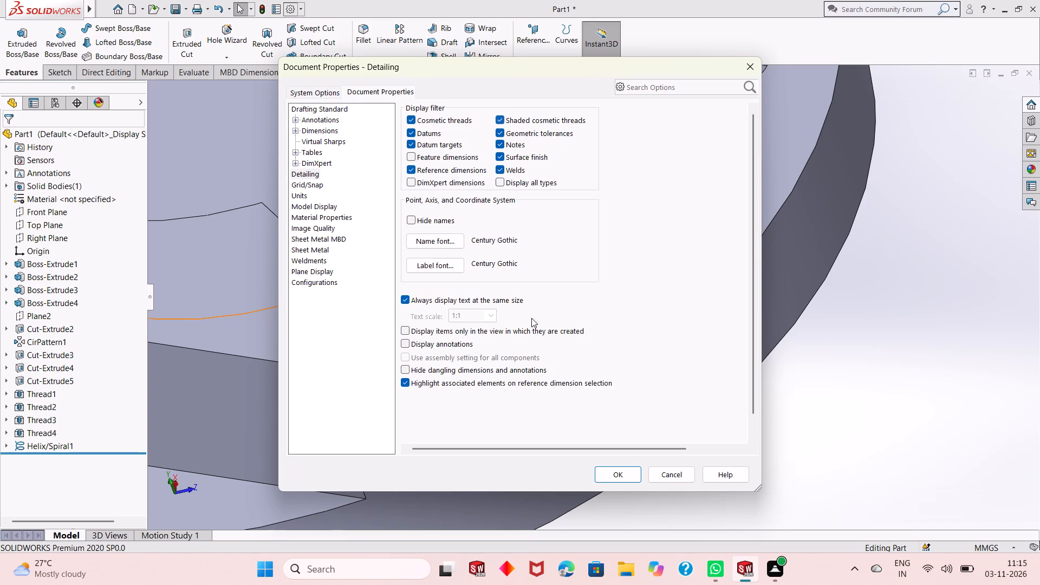
click(615, 473)
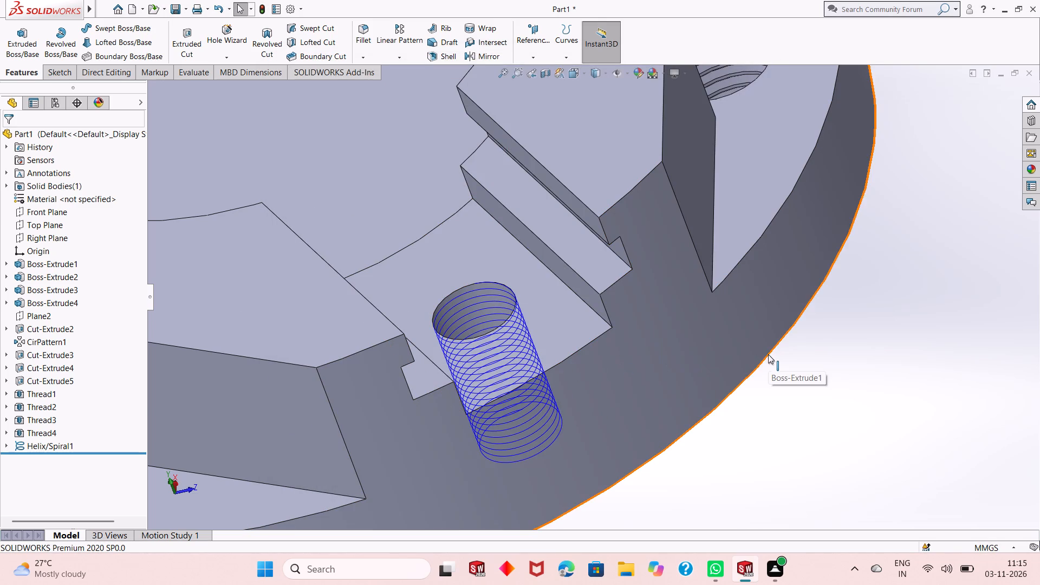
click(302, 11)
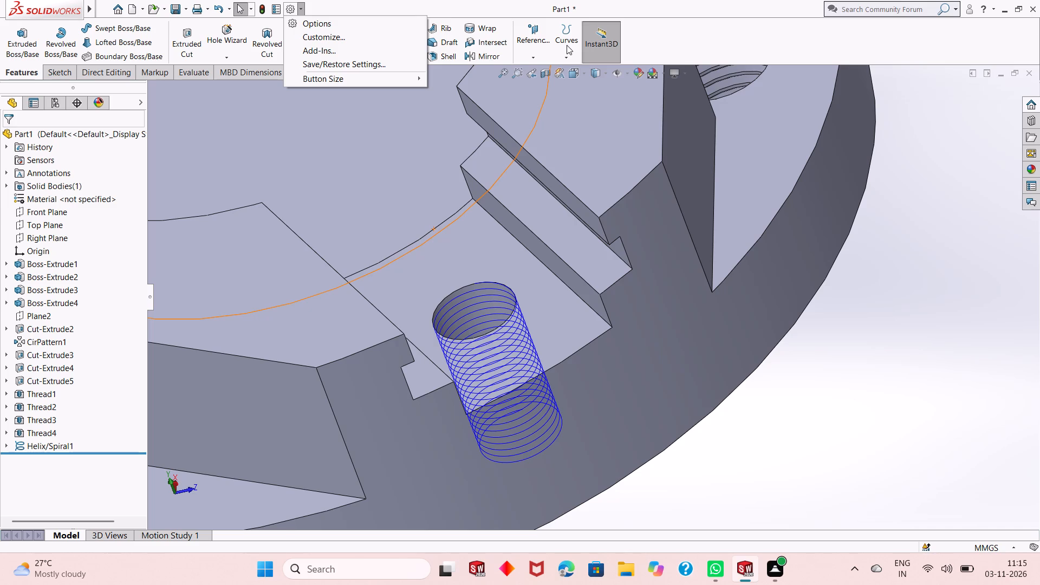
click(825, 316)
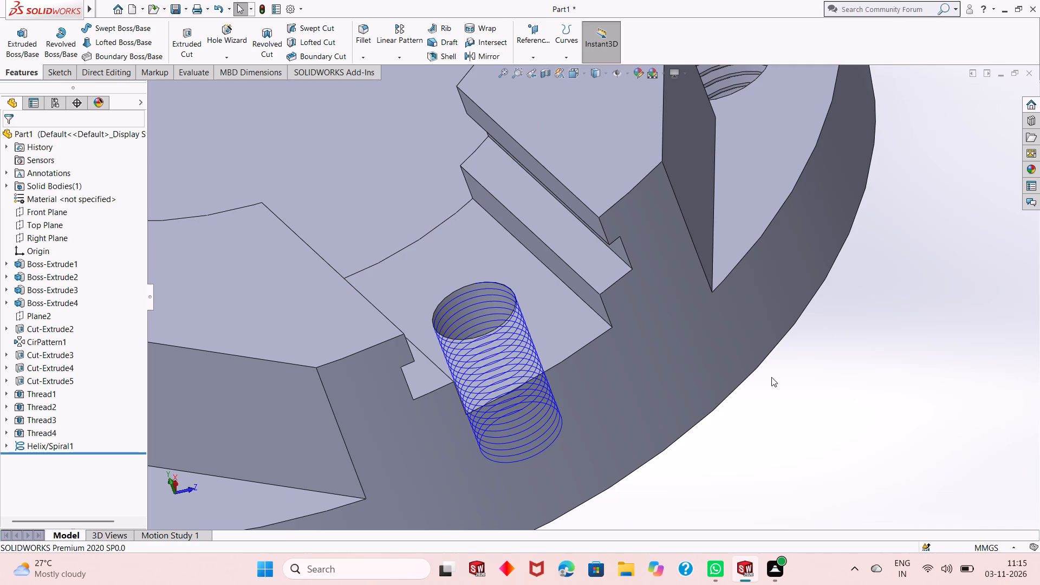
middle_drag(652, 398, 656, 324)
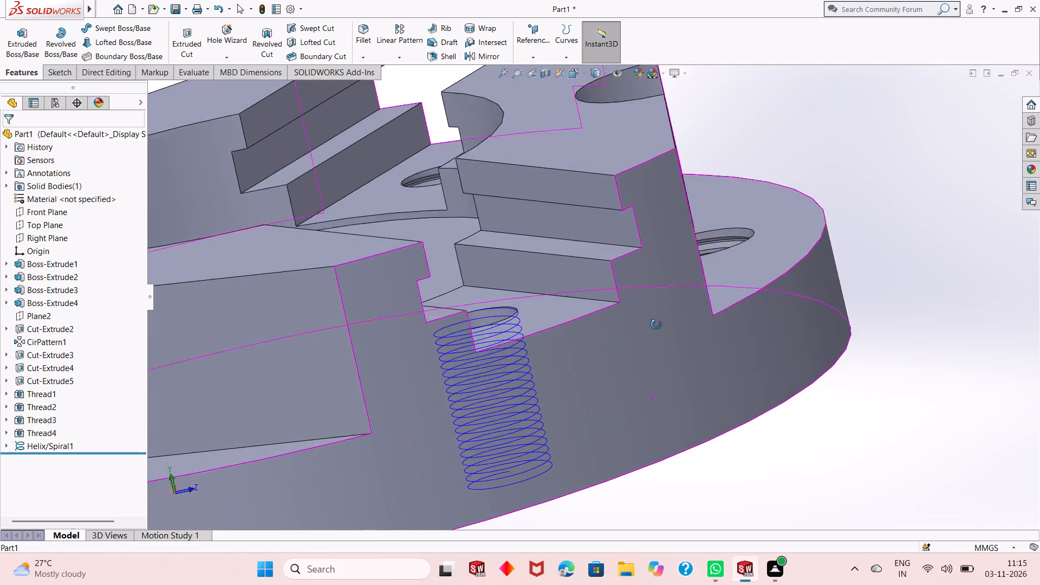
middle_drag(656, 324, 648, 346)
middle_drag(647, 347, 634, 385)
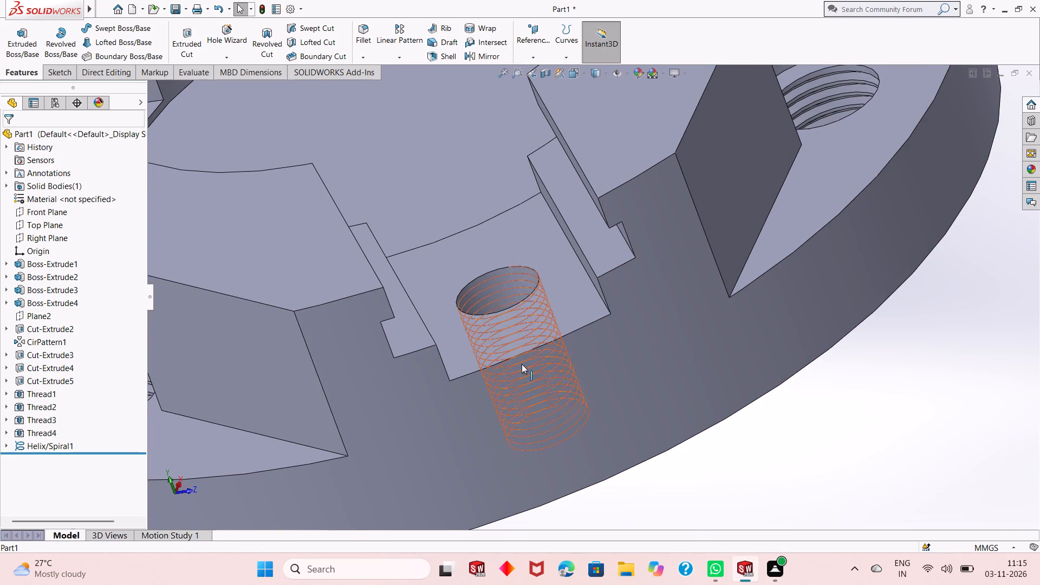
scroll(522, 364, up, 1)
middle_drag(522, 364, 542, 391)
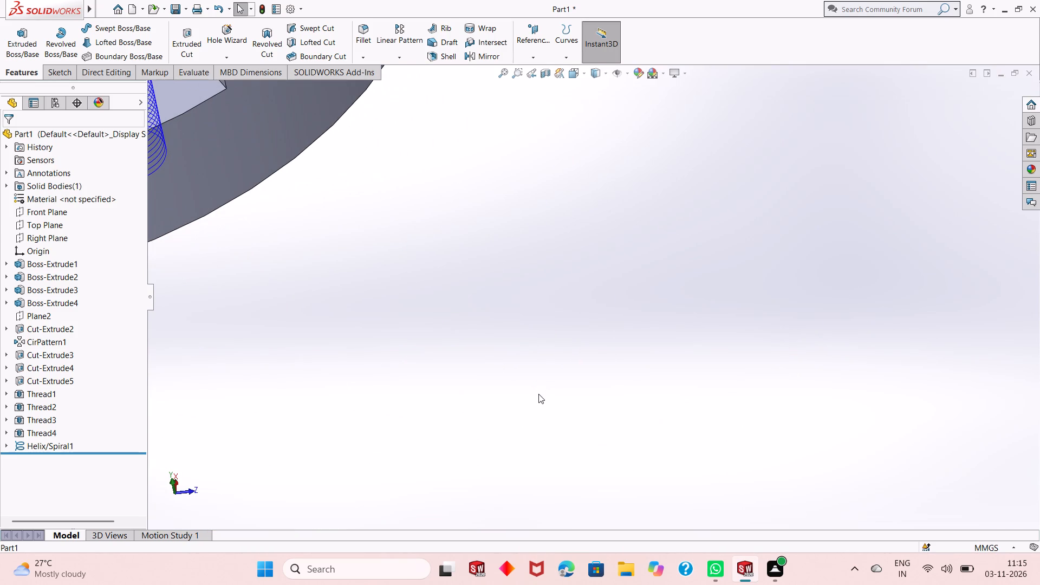
Undo the helix in the slot-floor hole, returning to the sketch of its 6 mm circle.
key(ctrl+z)
middle_drag(529, 386, 521, 373)
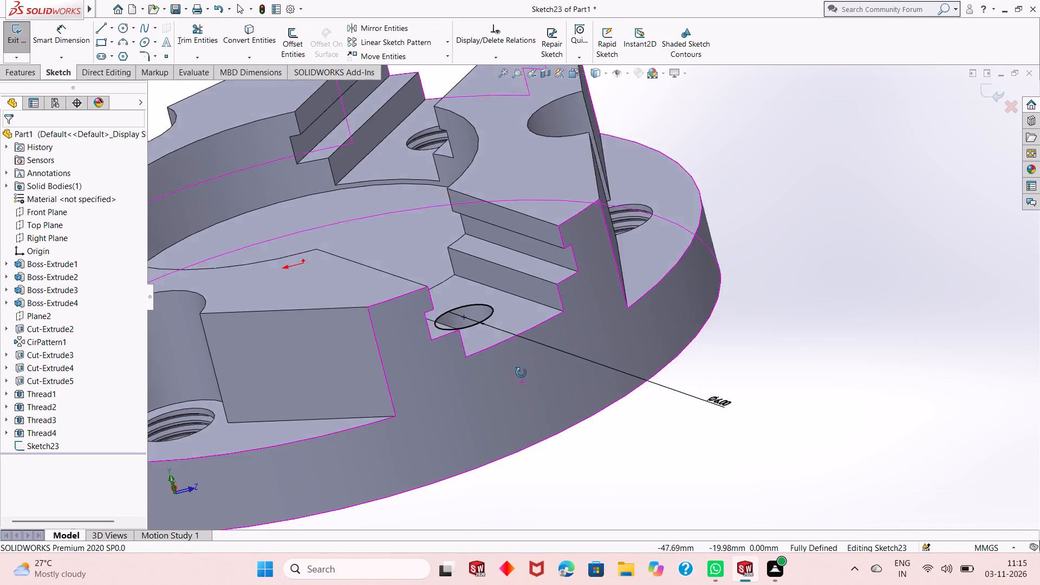
middle_drag(521, 373, 503, 423)
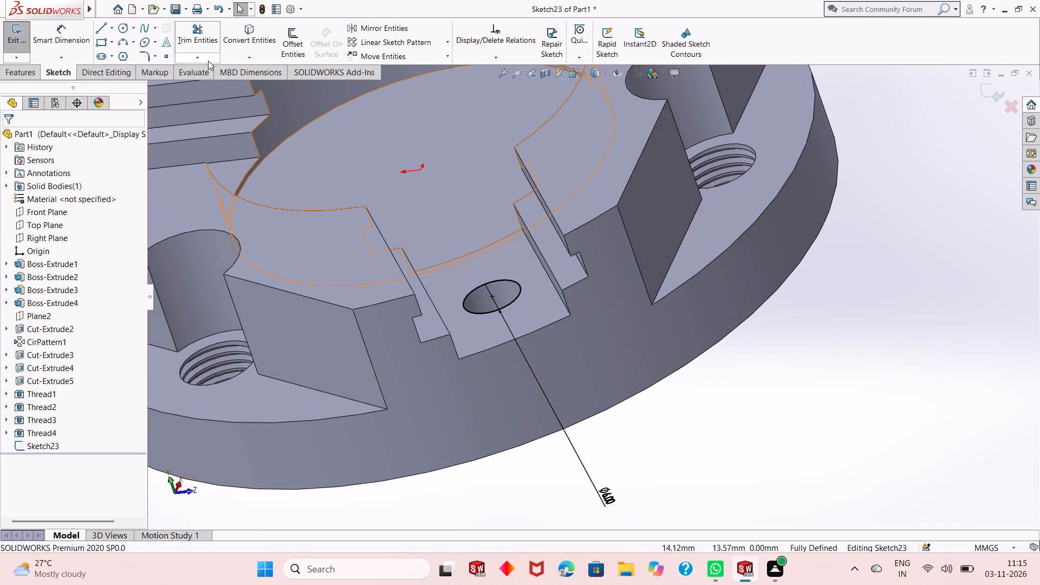
click(206, 62)
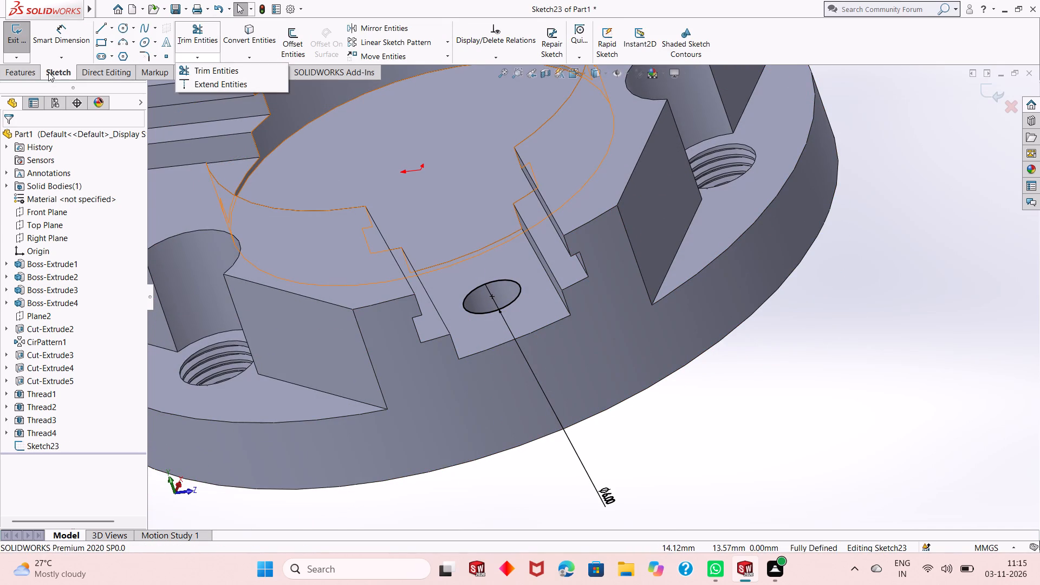
click(35, 72)
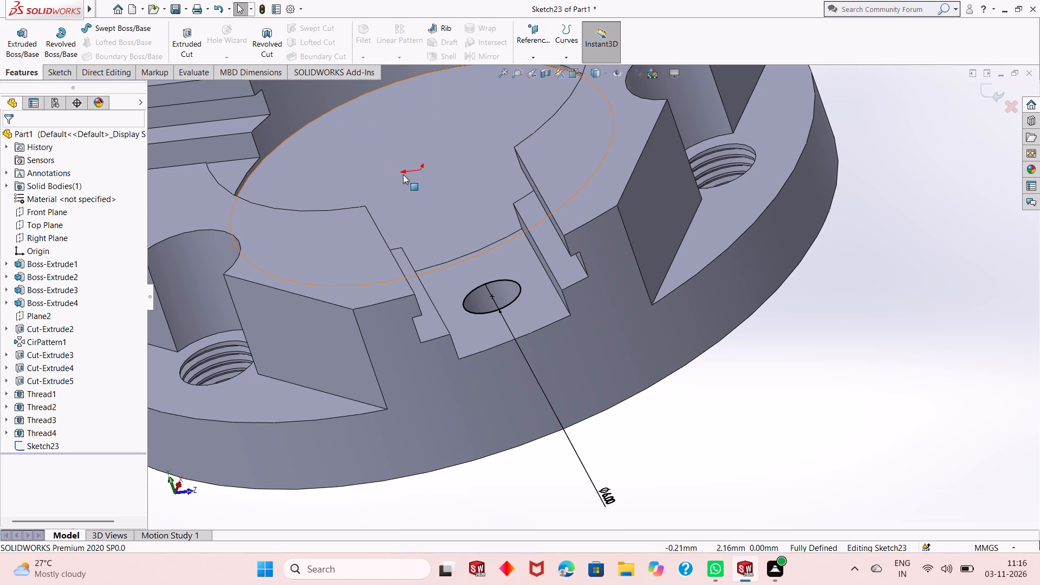
Examine the thread profile of the edge-notch hole in a temporary section parallel to the Right Plane, offset about -26 mm.
scroll(587, 289, up, 2)
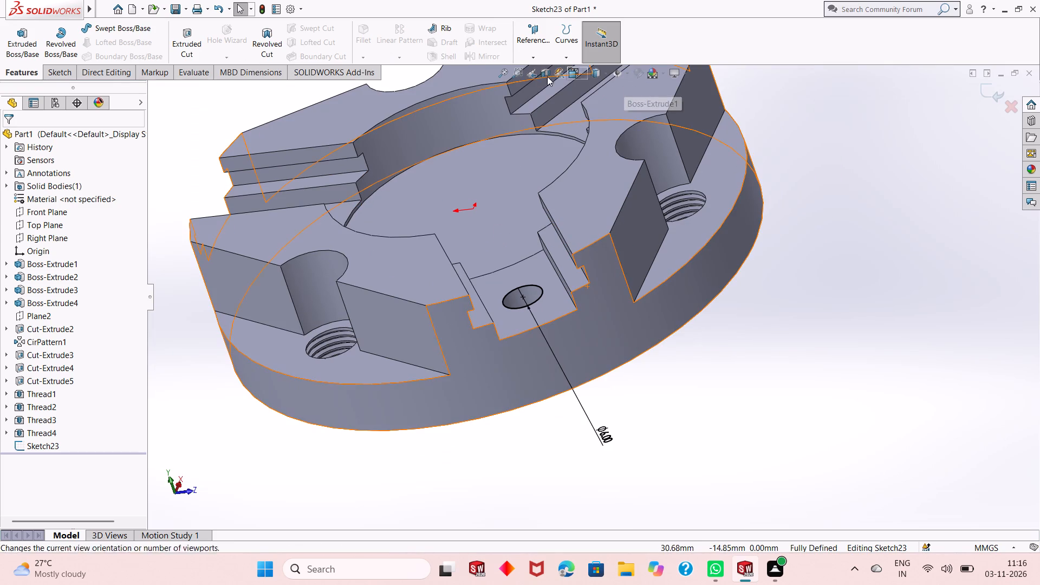
click(550, 79)
middle_drag(534, 293, 541, 235)
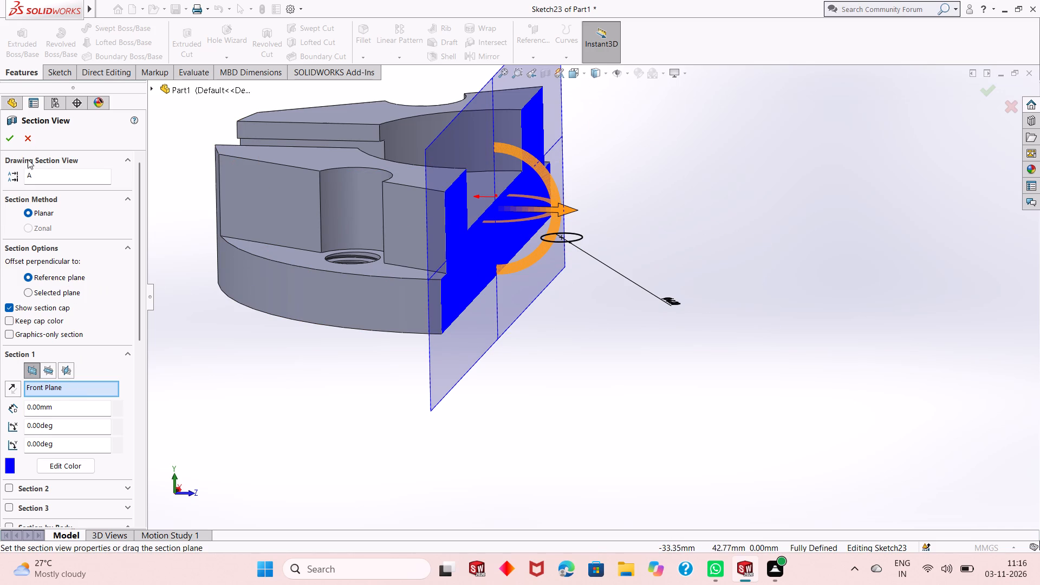
click(61, 378)
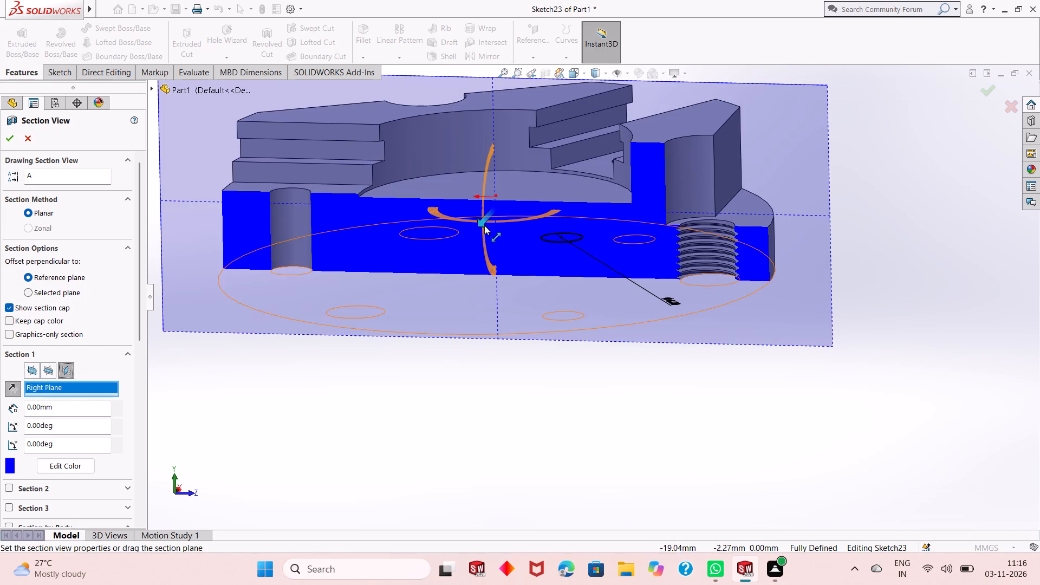
drag(484, 225, 458, 284)
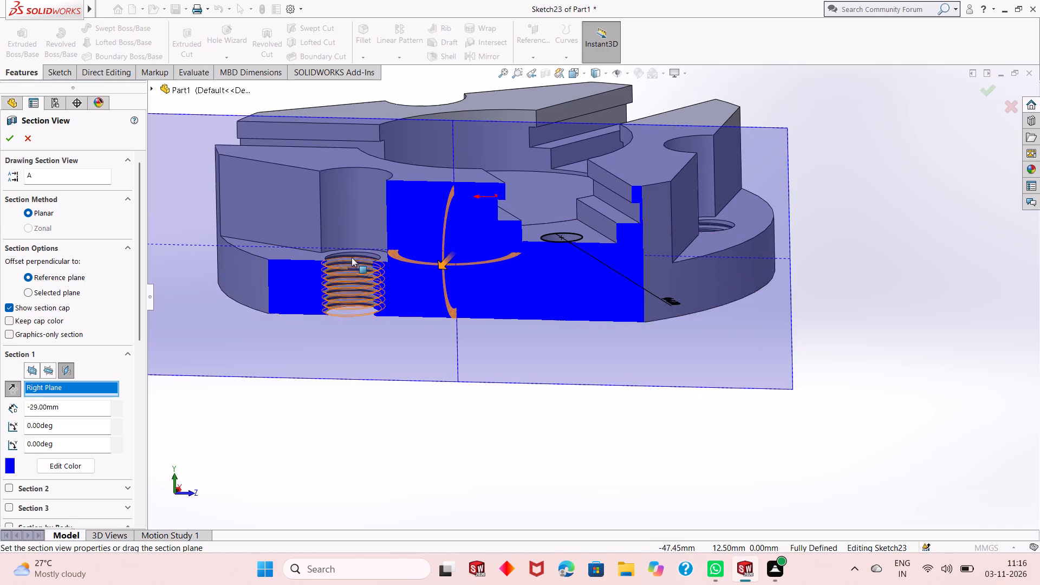
scroll(356, 253, down, 4)
drag(616, 264, 619, 260)
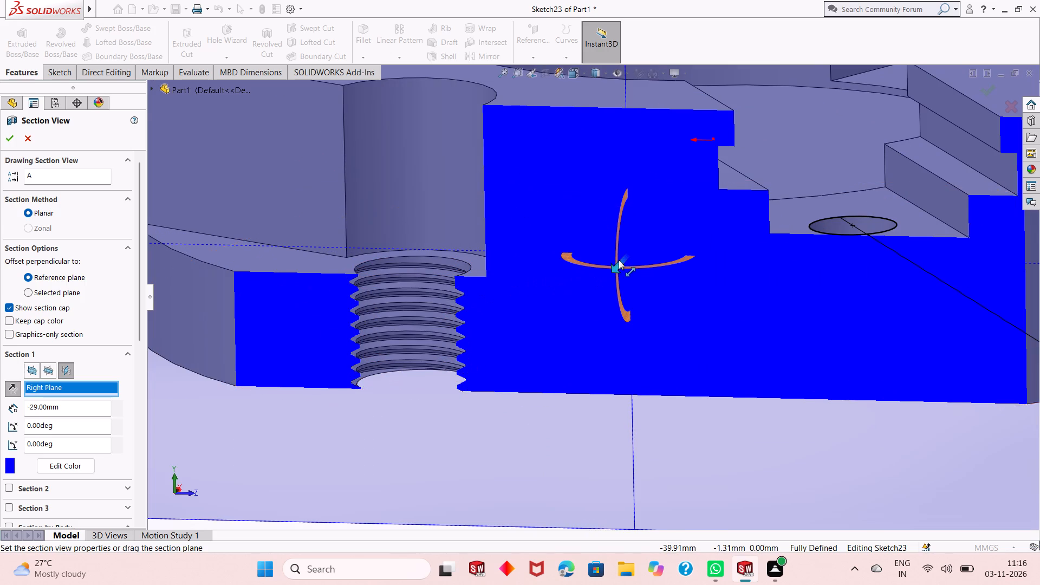
drag(619, 260, 625, 251)
drag(629, 251, 628, 258)
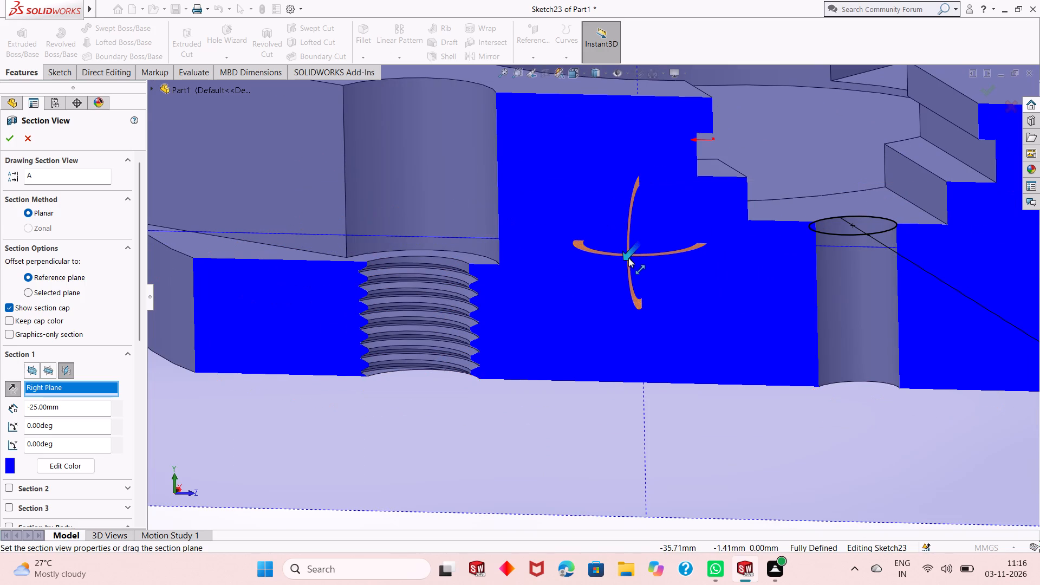
drag(628, 258, 628, 261)
scroll(393, 261, down, 7)
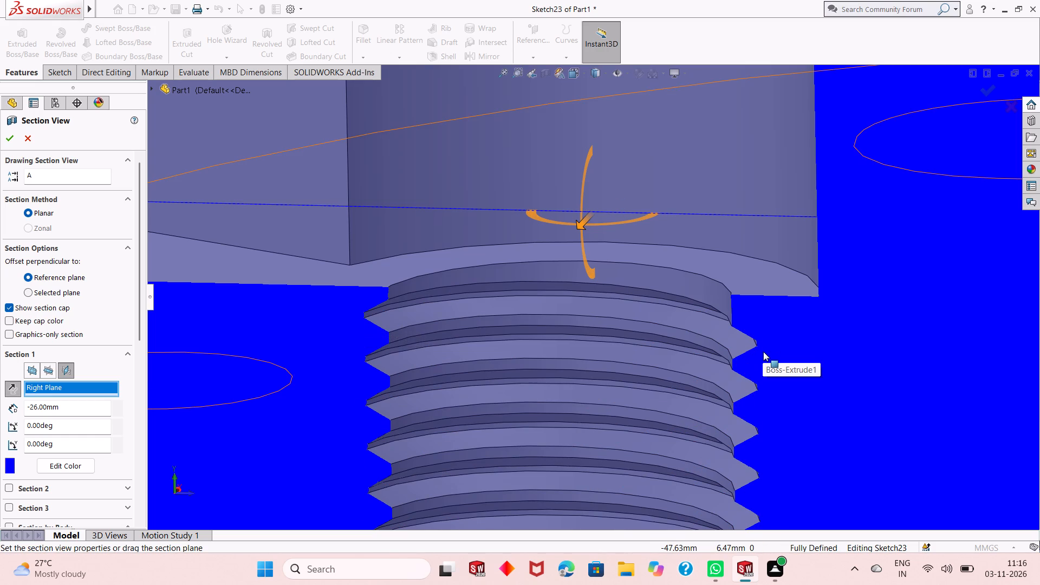
scroll(540, 346, up, 5)
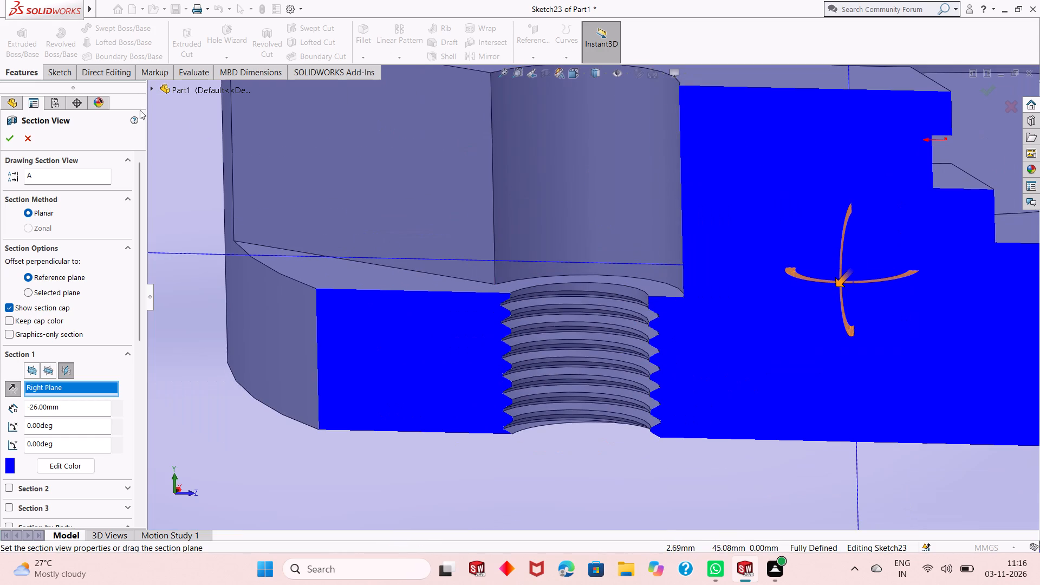
click(20, 137)
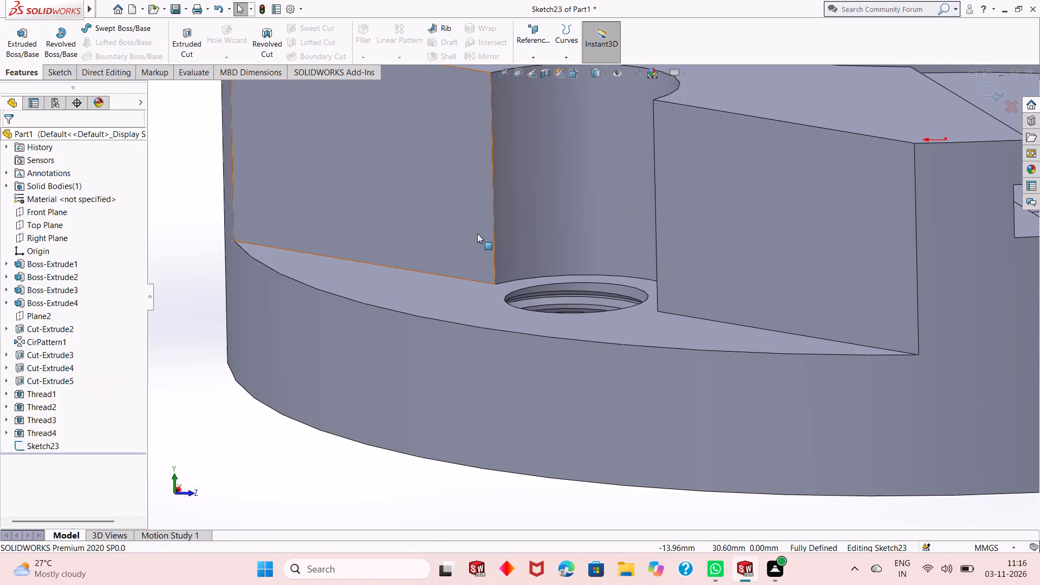
Exit the sketch of the 6 mm circle around the slot-floor hole, keeping the sketch.
scroll(540, 251, up, 5)
middle_drag(541, 251, 483, 347)
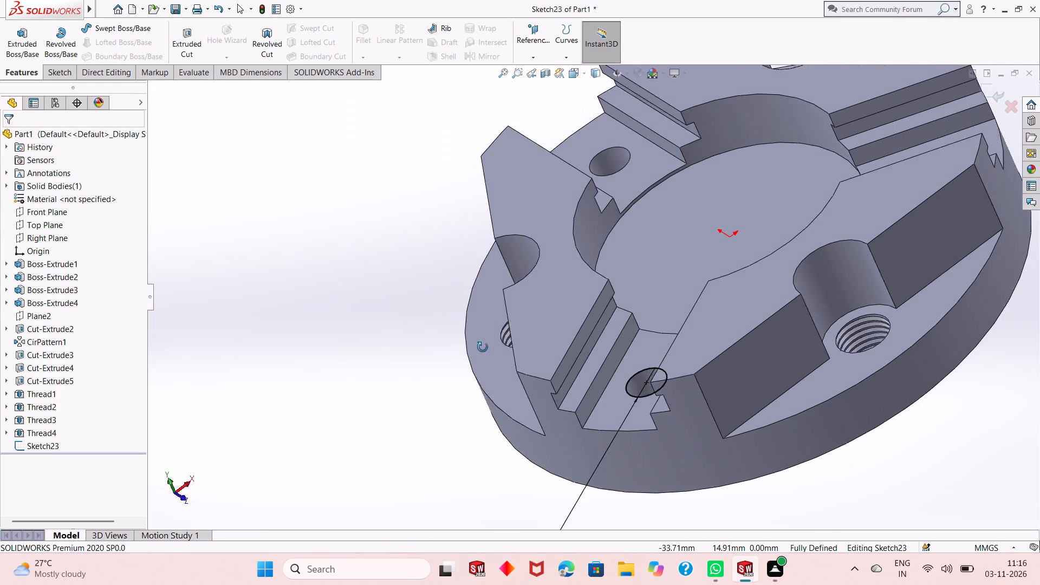
middle_drag(483, 347, 483, 363)
scroll(483, 363, up, 3)
middle_drag(575, 326, 600, 310)
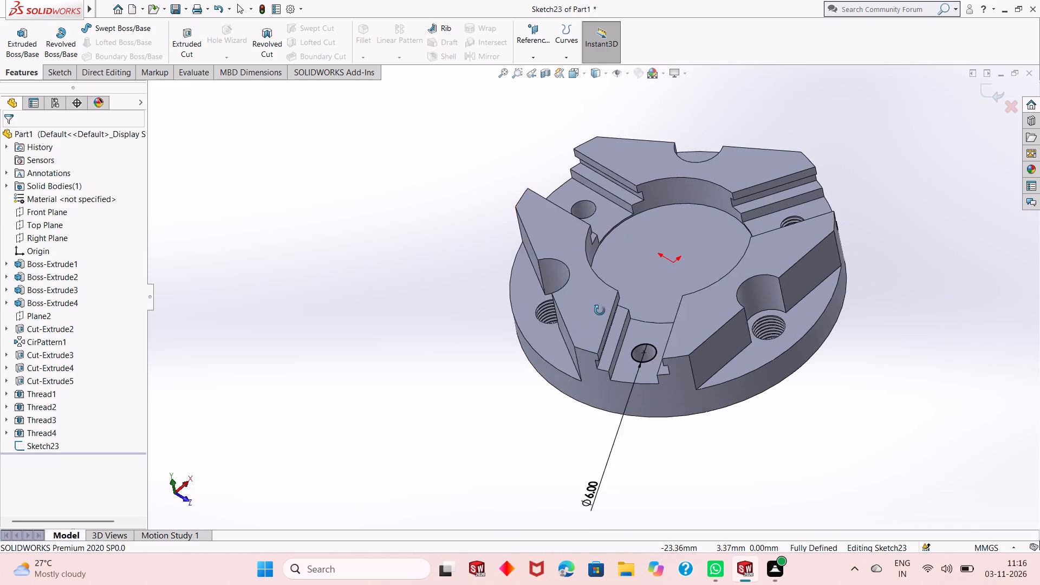
middle_drag(600, 310, 591, 255)
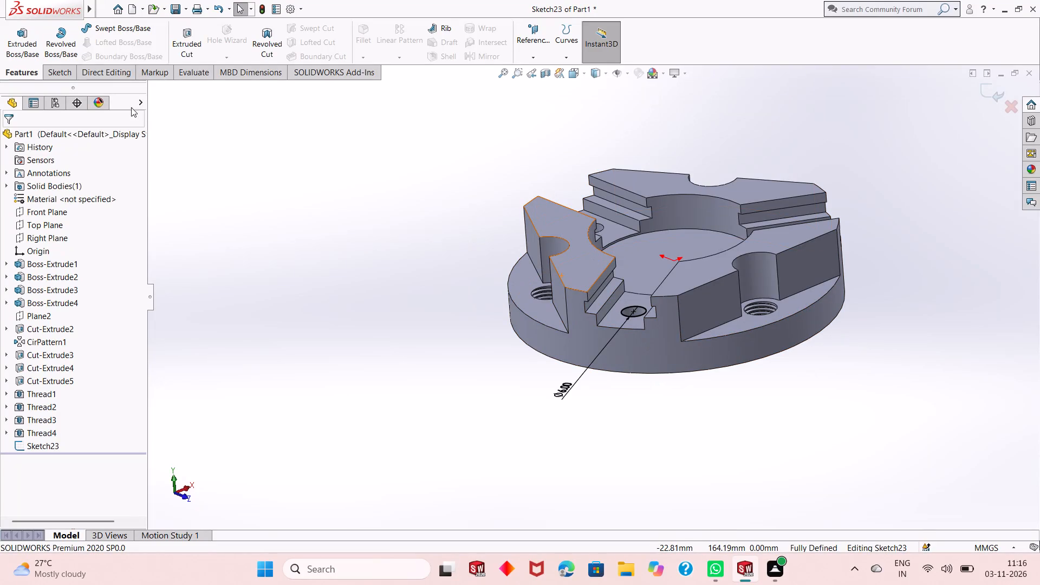
click(217, 61)
click(982, 94)
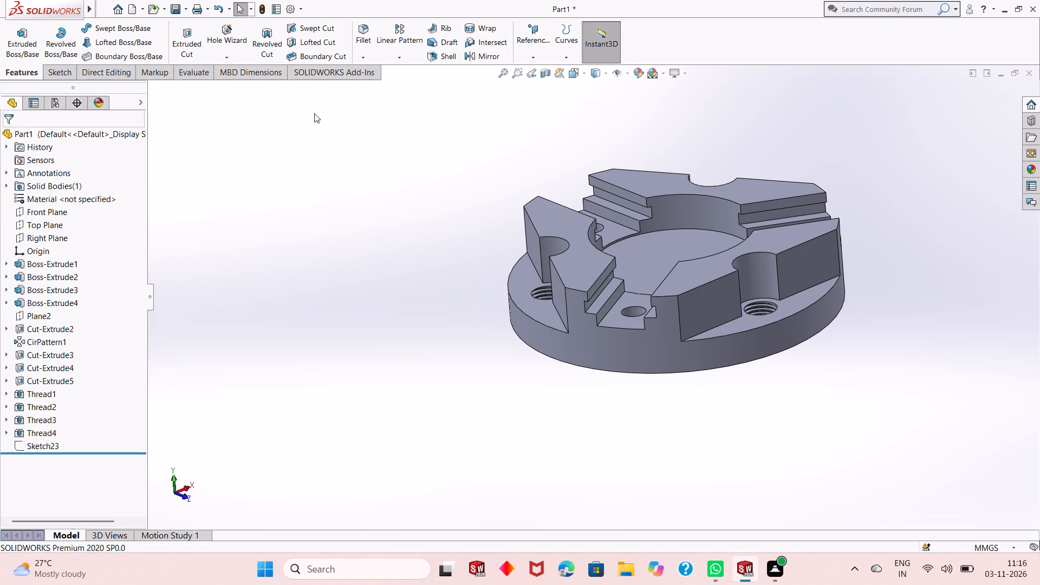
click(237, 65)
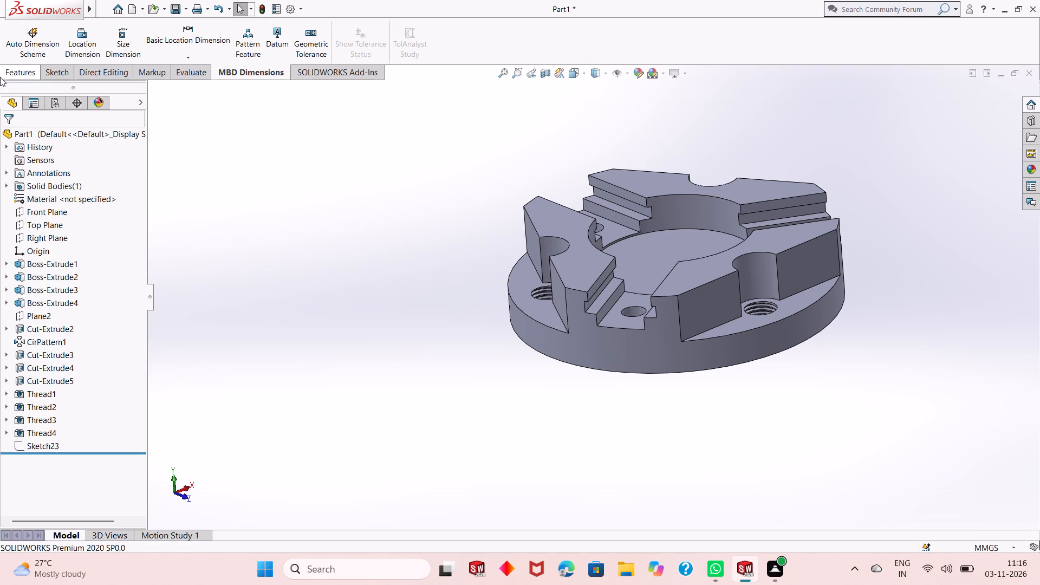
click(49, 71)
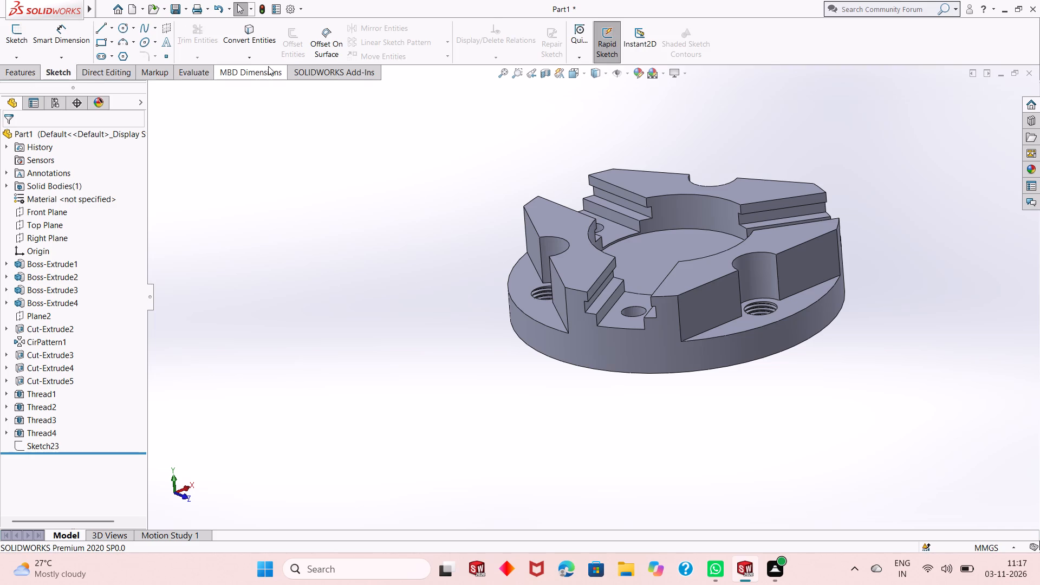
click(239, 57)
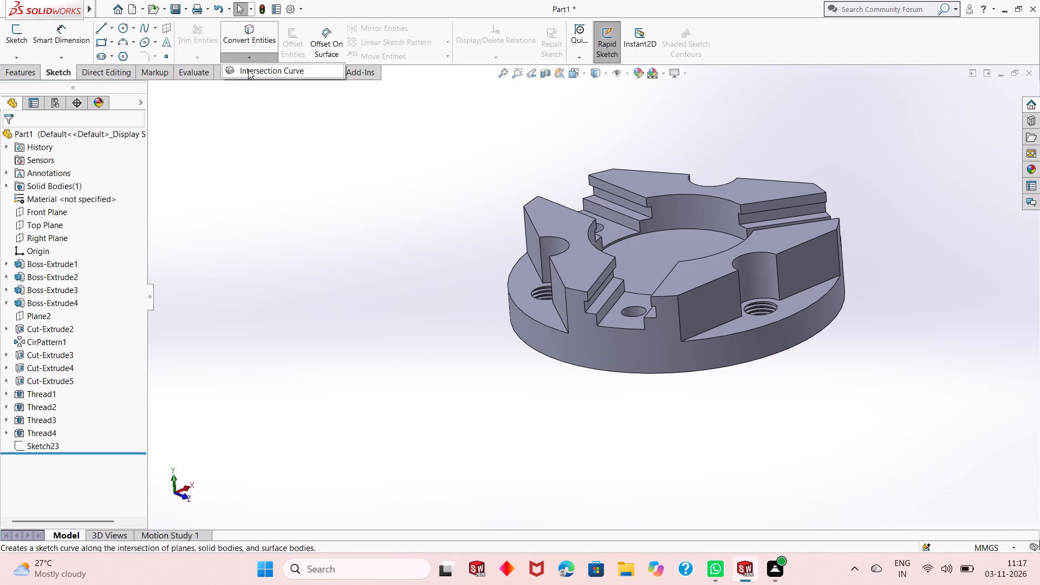
Cut a Metric Tap M10x1.0 thread, 10 mm blind, into one of the two unthreaded 6 mm slot-floor holes.
click(260, 158)
click(28, 72)
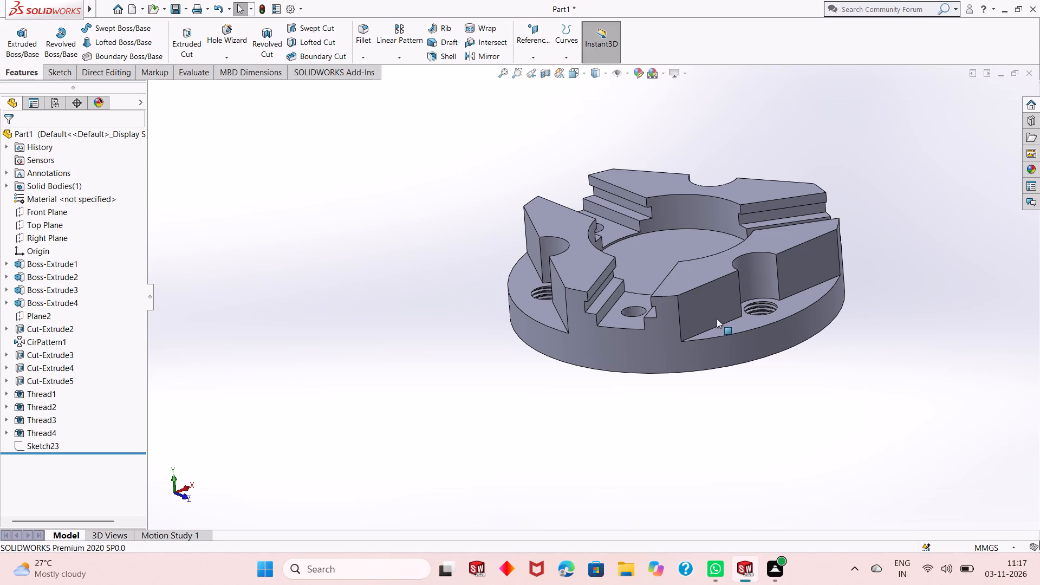
scroll(717, 318, down, 4)
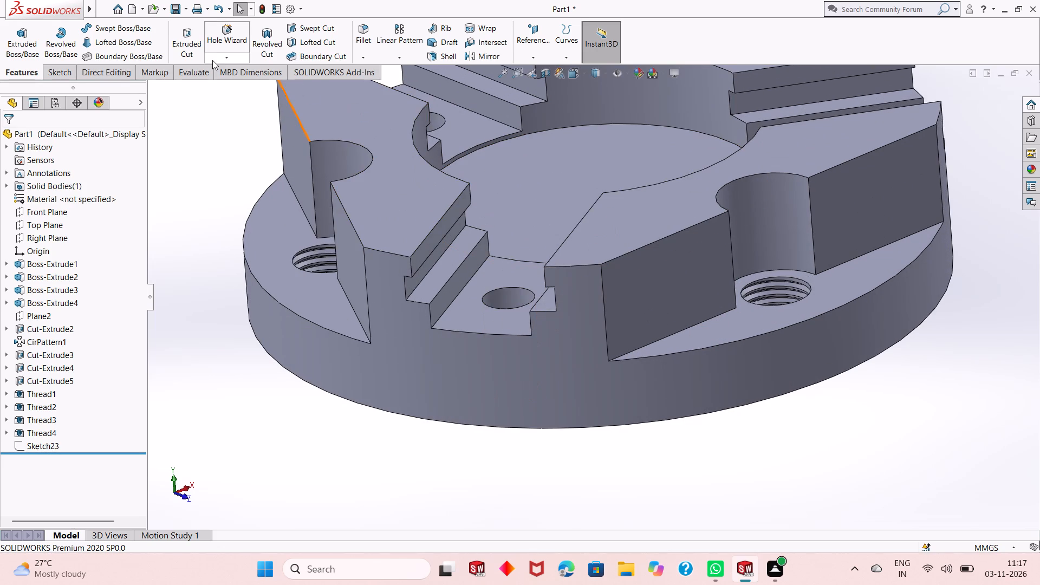
click(217, 60)
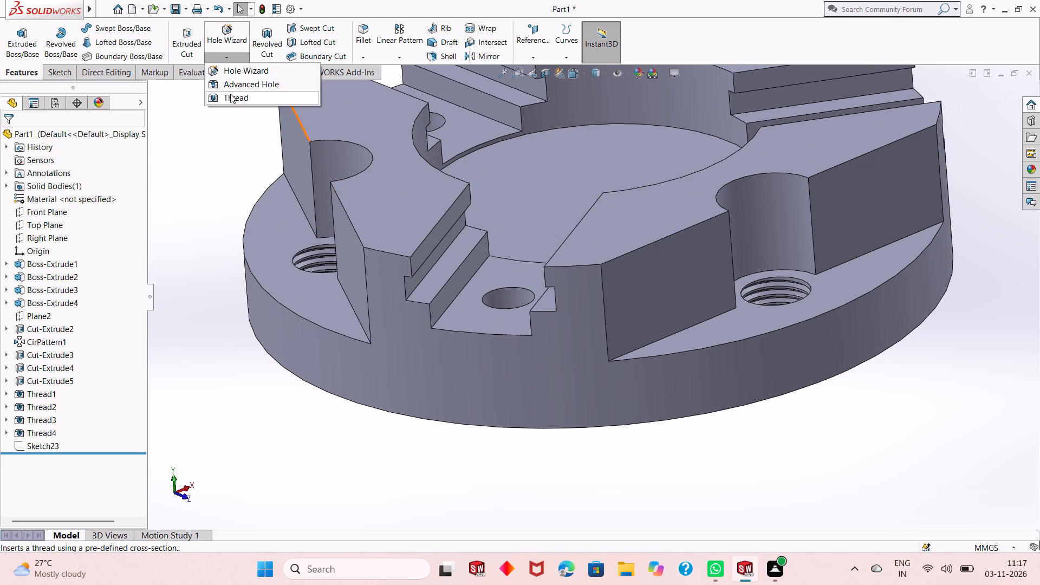
click(230, 94)
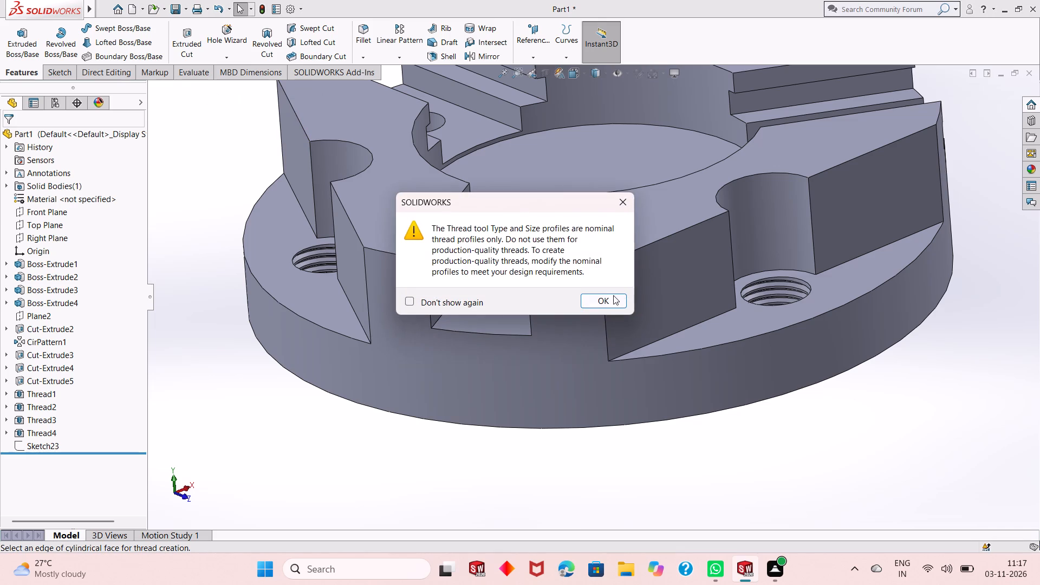
click(607, 299)
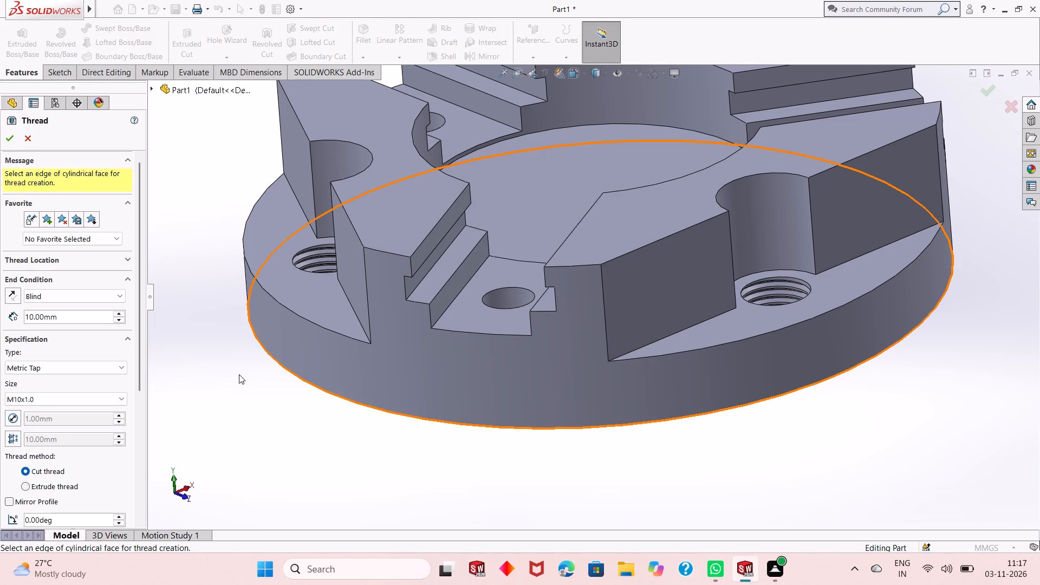
scroll(515, 346, up, 1)
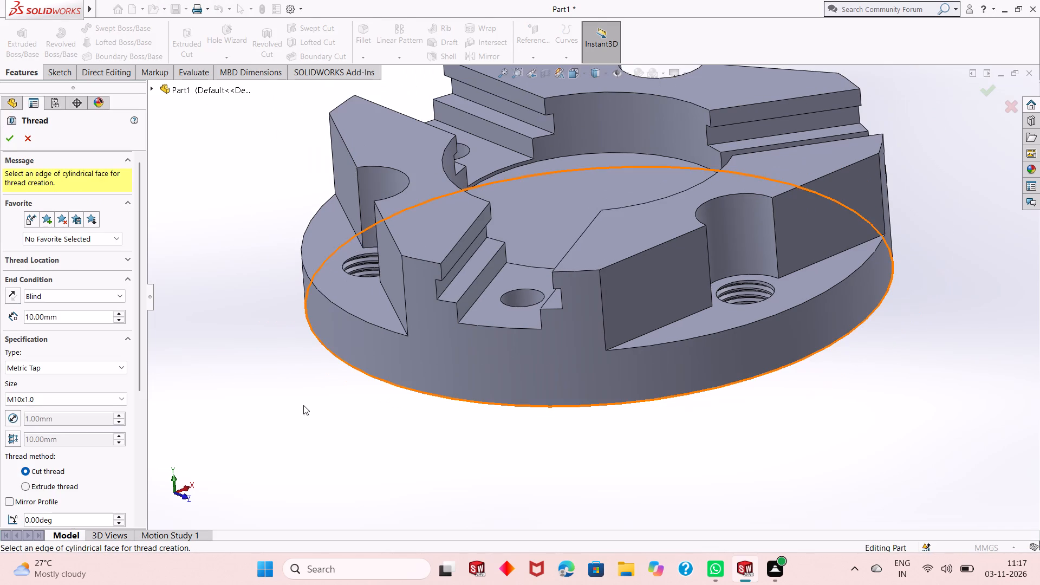
click(112, 399)
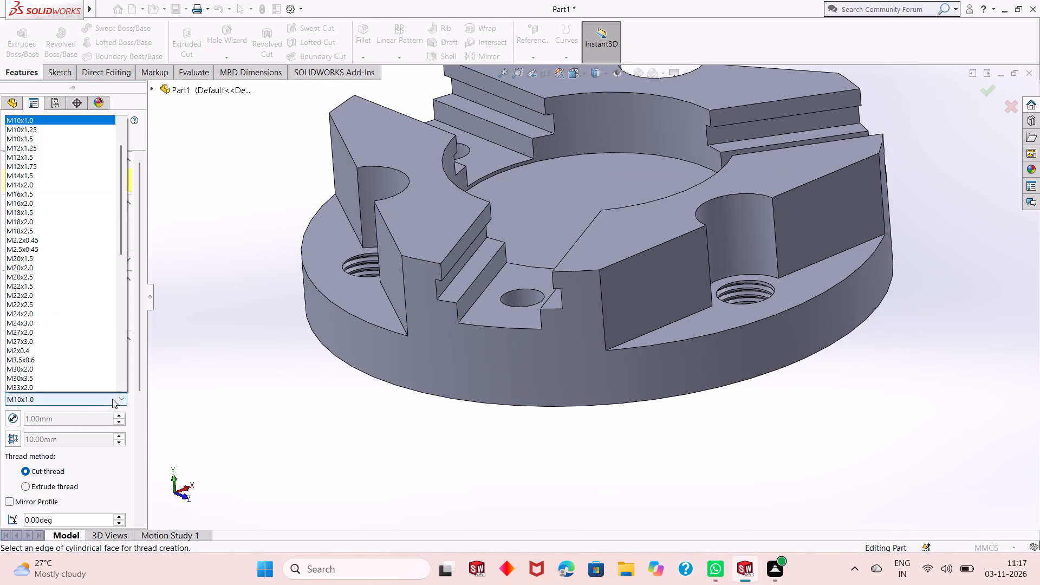
click(112, 399)
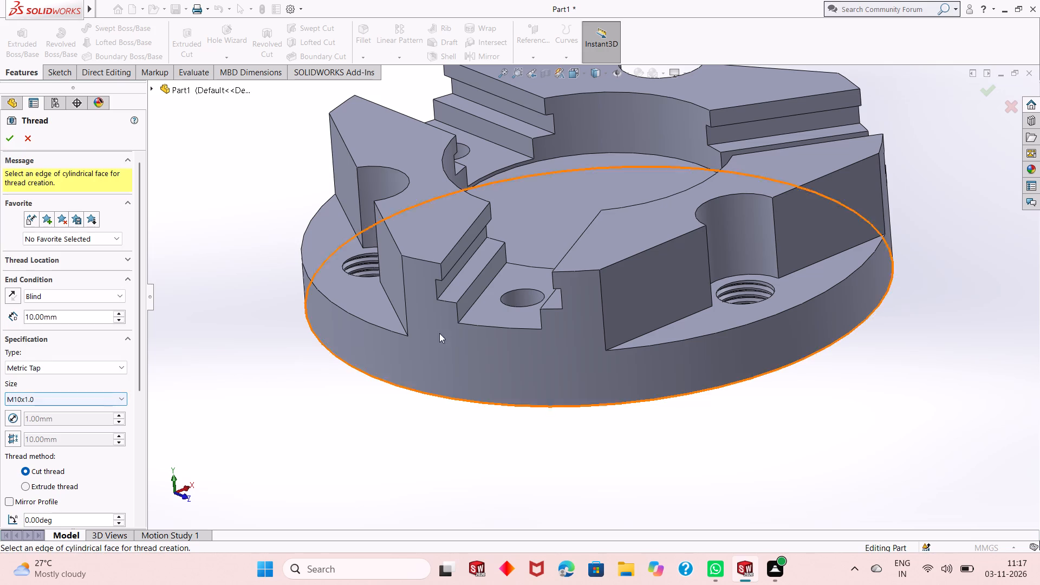
click(533, 289)
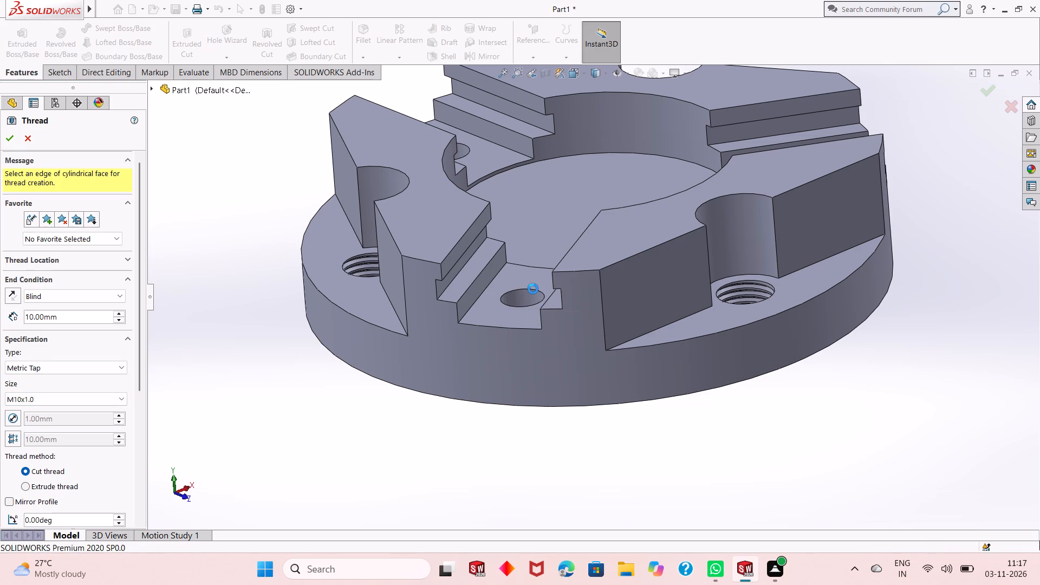
click(10, 139)
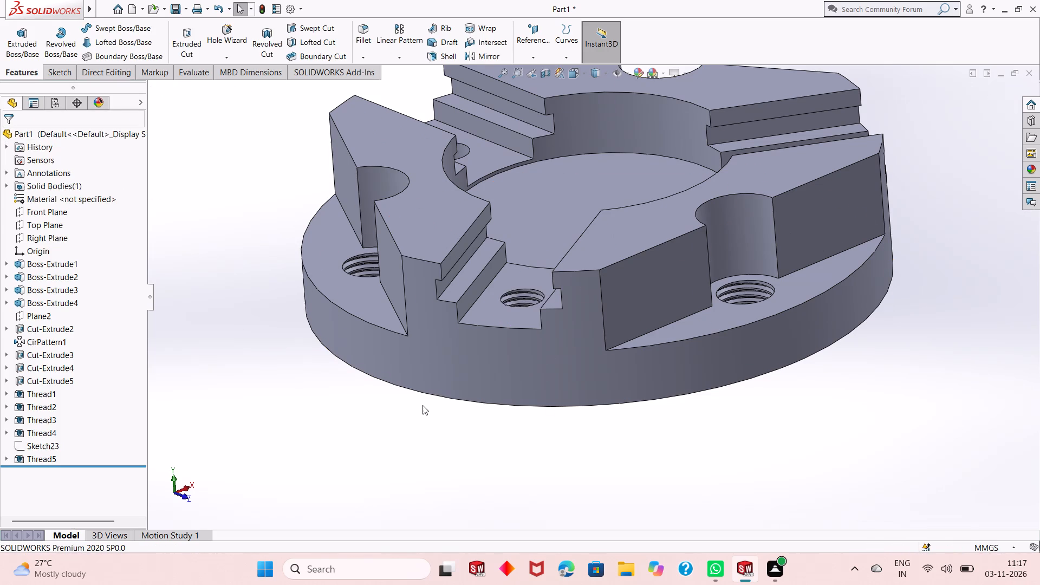
Cut a Metric Tap M10x1.0 thread, 10 mm blind, into the last unthreaded 6 mm slot-floor hole.
middle_drag(422, 406, 418, 230)
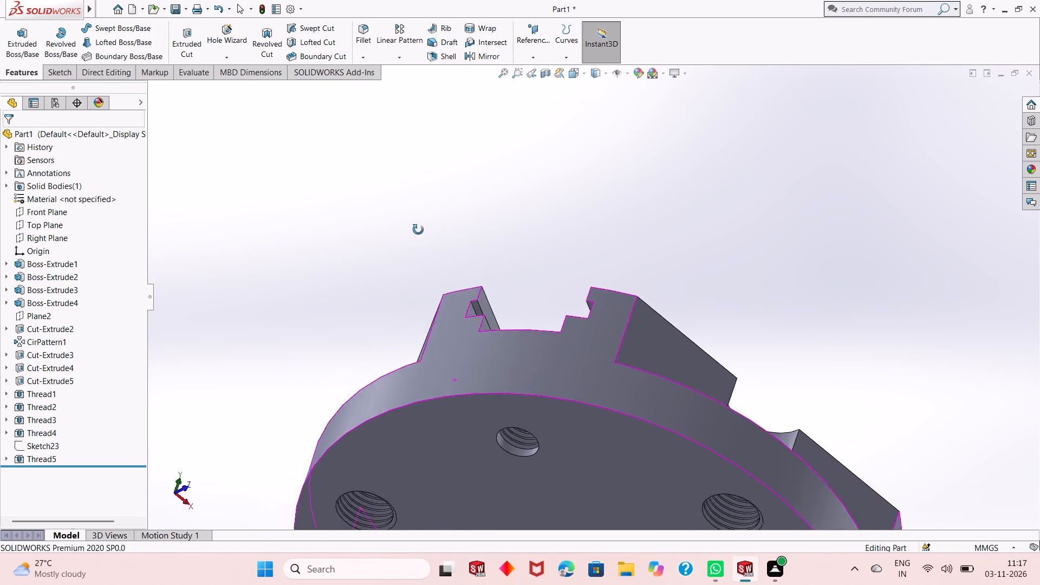
middle_drag(418, 230, 412, 296)
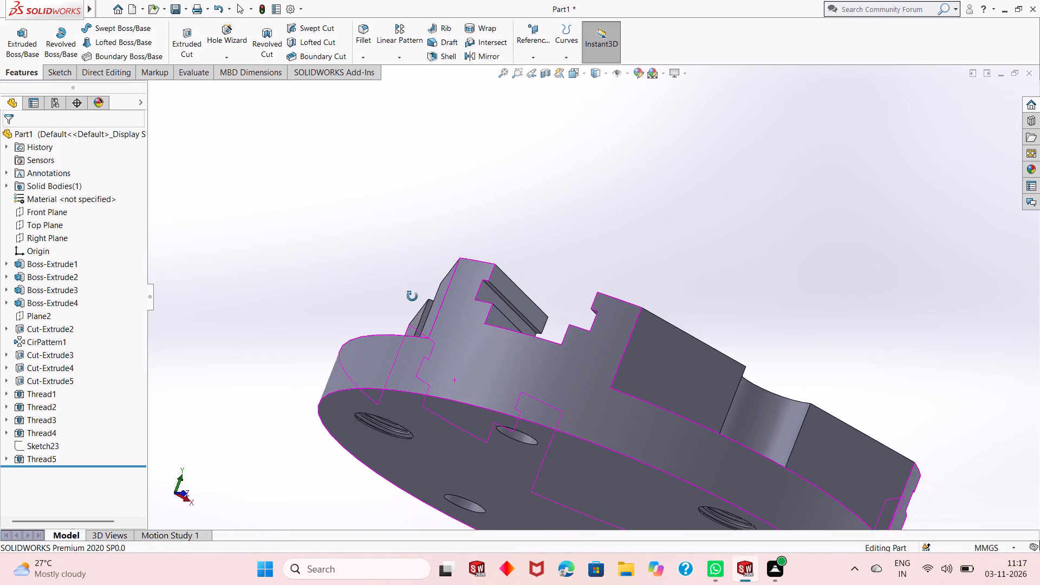
middle_drag(412, 296, 430, 330)
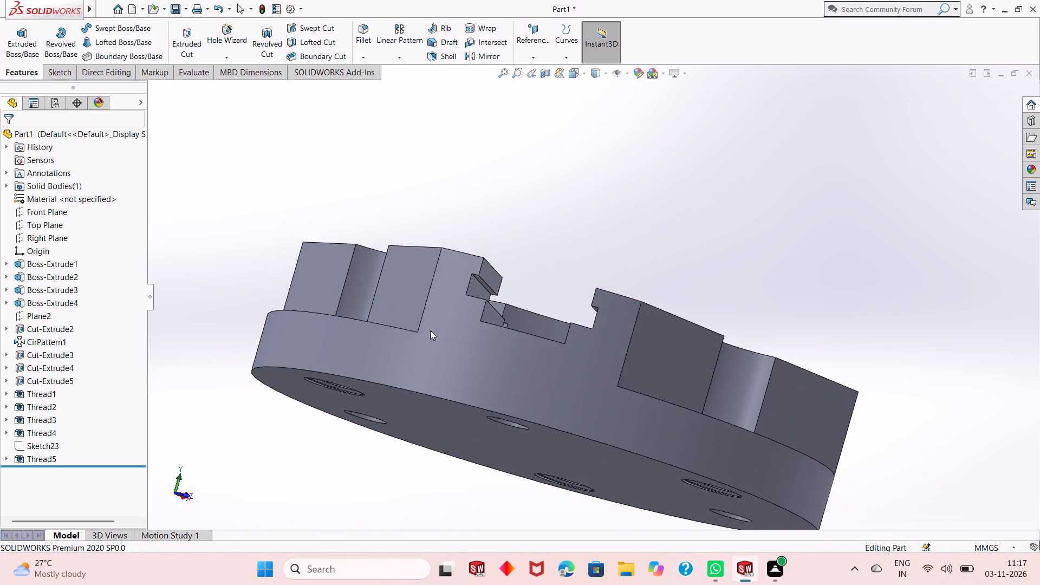
scroll(594, 437, up, 2)
middle_drag(595, 365, 556, 474)
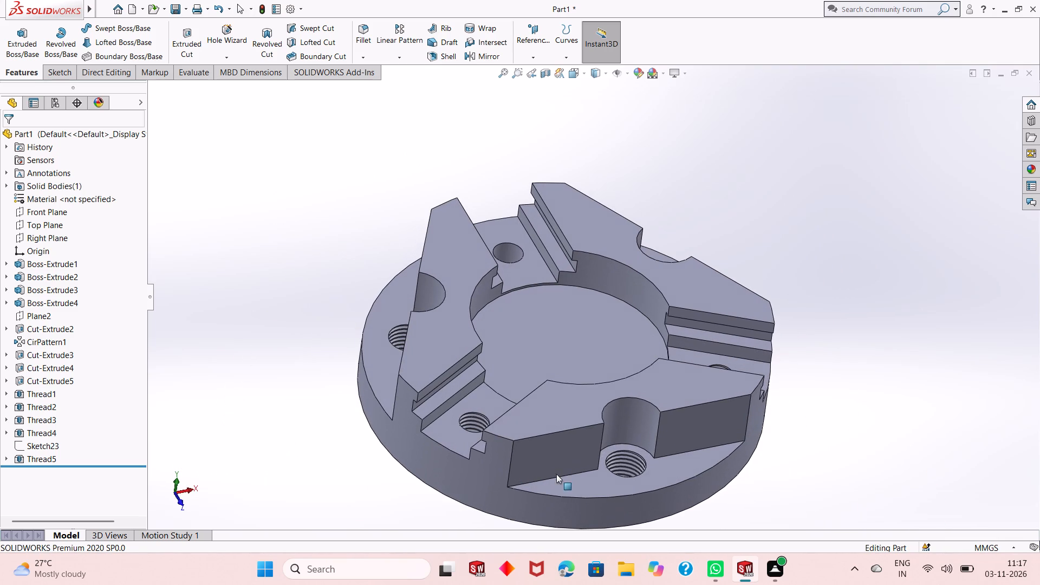
middle_drag(608, 348, 600, 439)
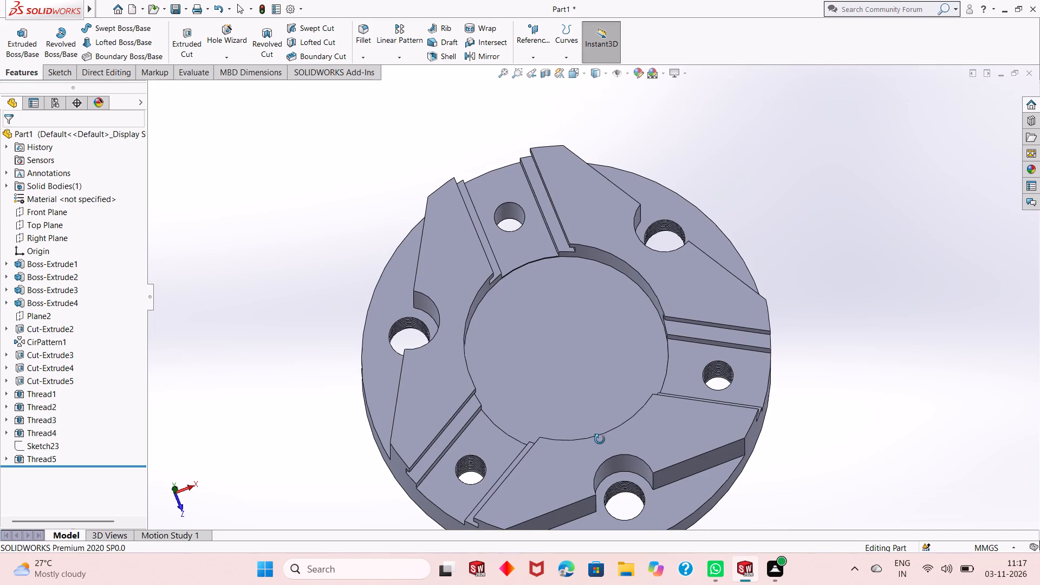
middle_drag(600, 439, 586, 162)
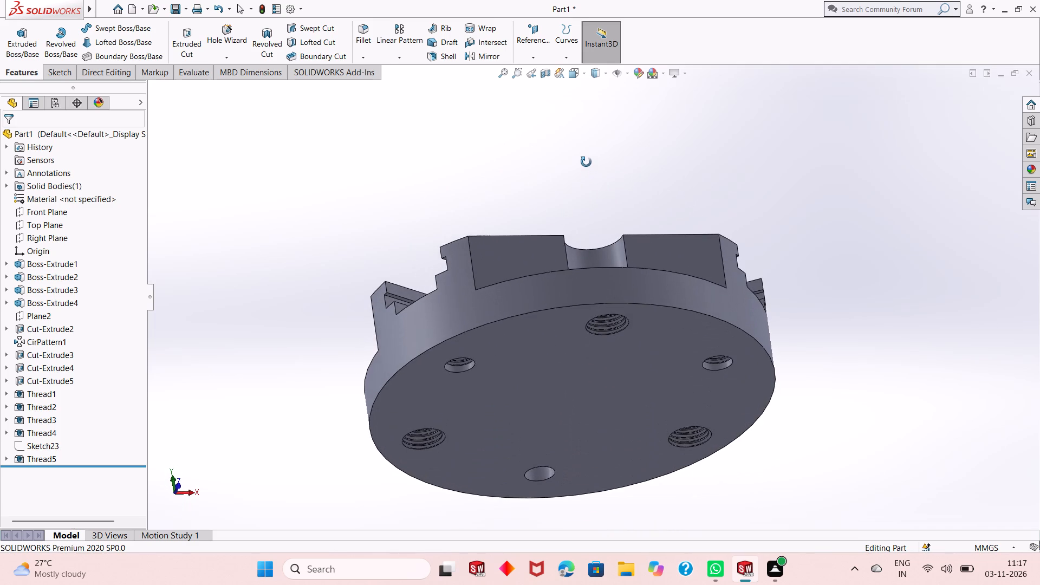
middle_drag(586, 162, 749, 442)
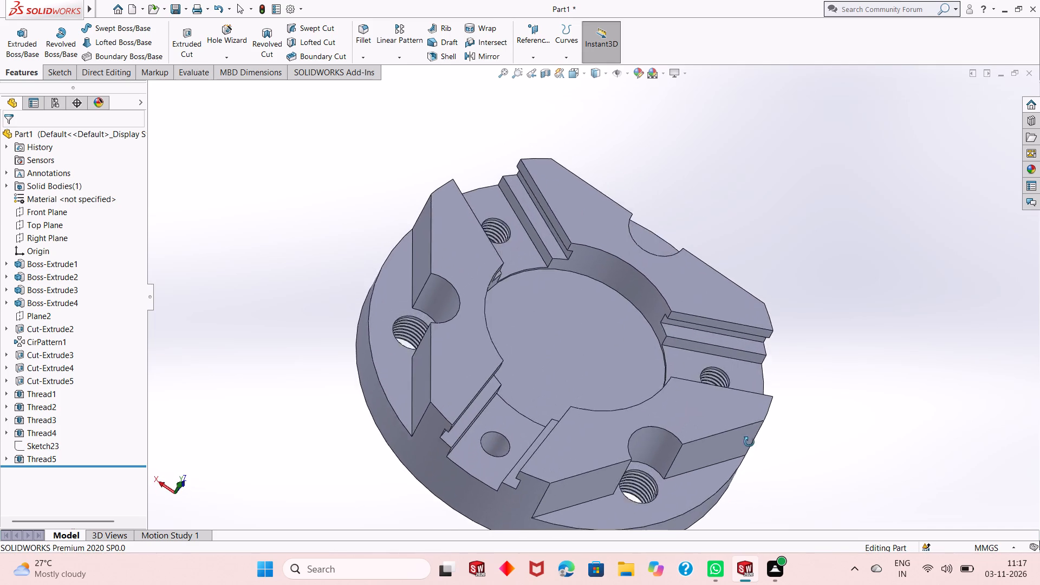
middle_drag(749, 442, 711, 465)
click(241, 56)
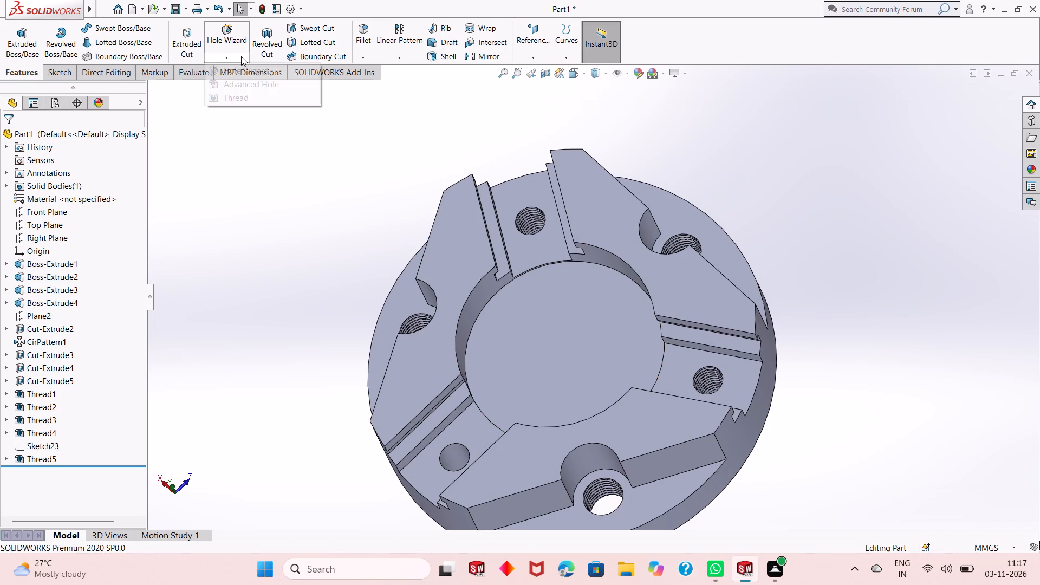
click(242, 98)
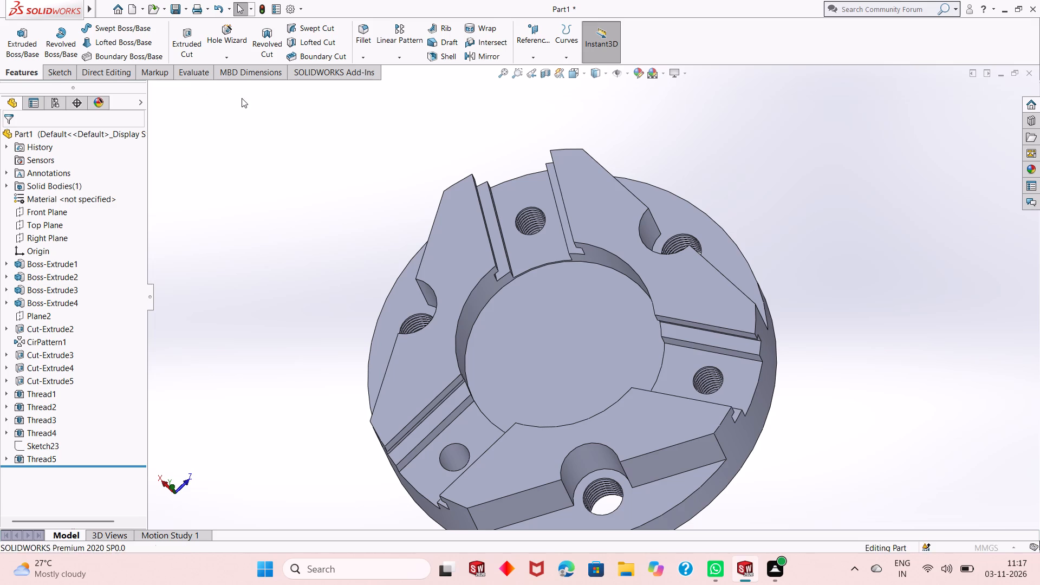
click(606, 293)
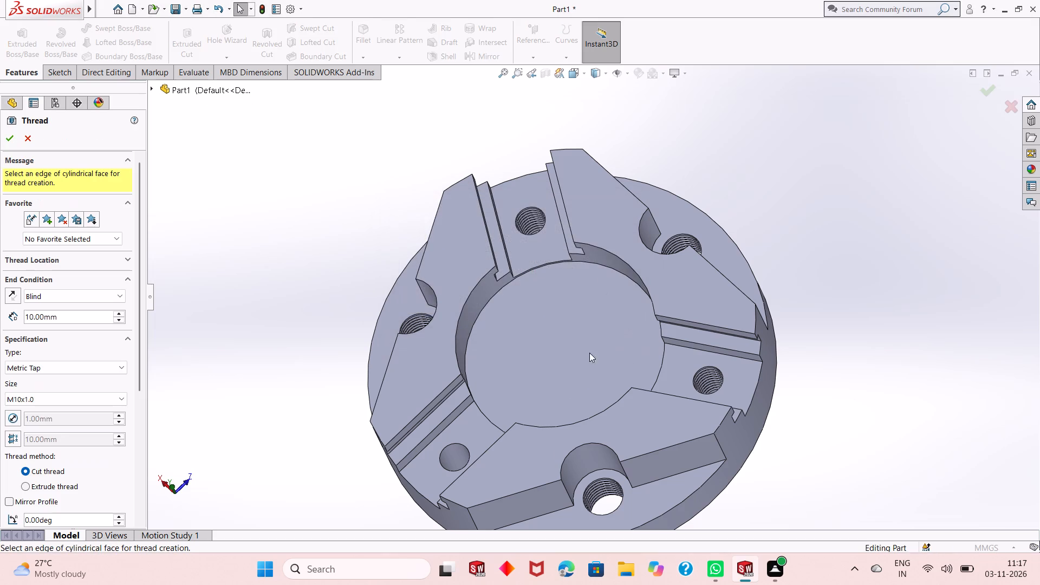
scroll(477, 493, down, 4)
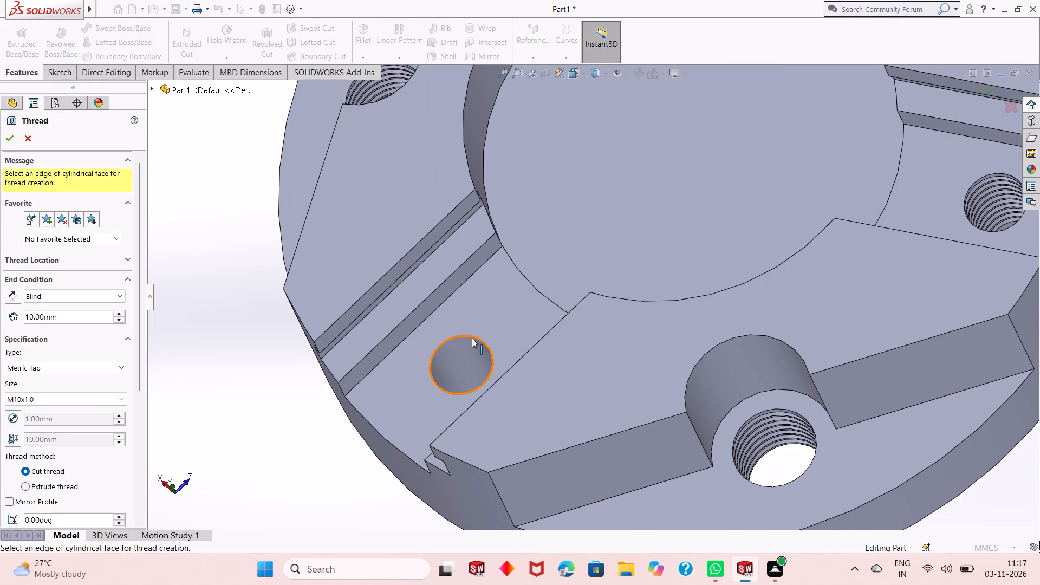
click(472, 338)
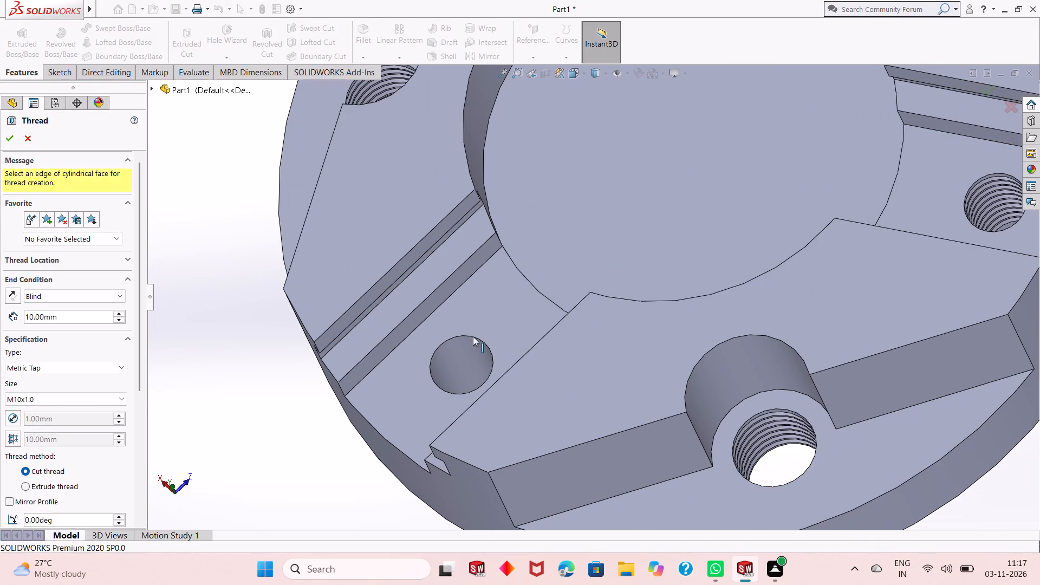
click(5, 135)
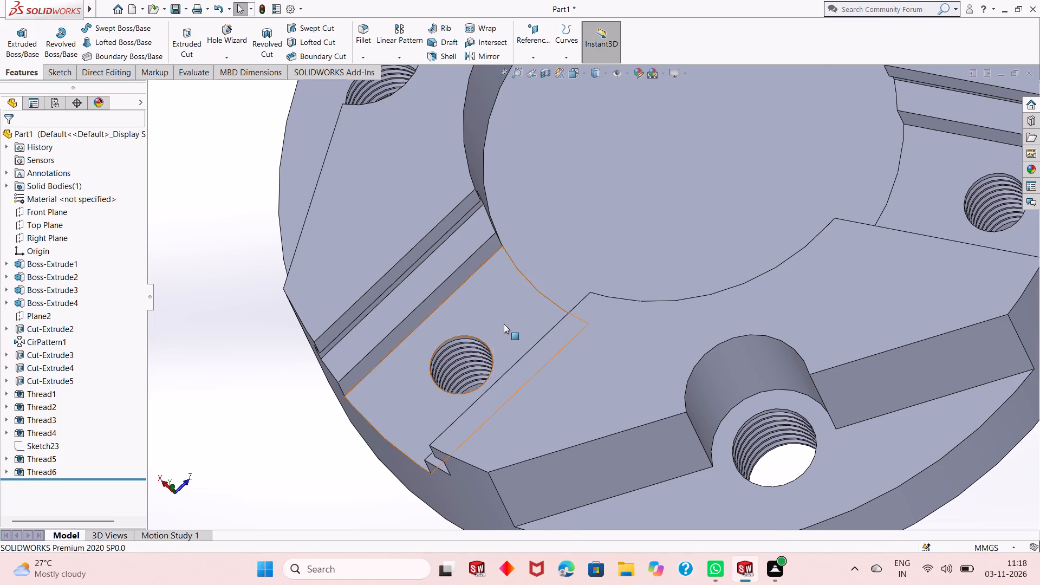
Examine the threaded slot-floor and edge-notch holes from above and from the disc's underside.
scroll(507, 323, up, 2)
click(338, 378)
middle_drag(514, 400, 526, 354)
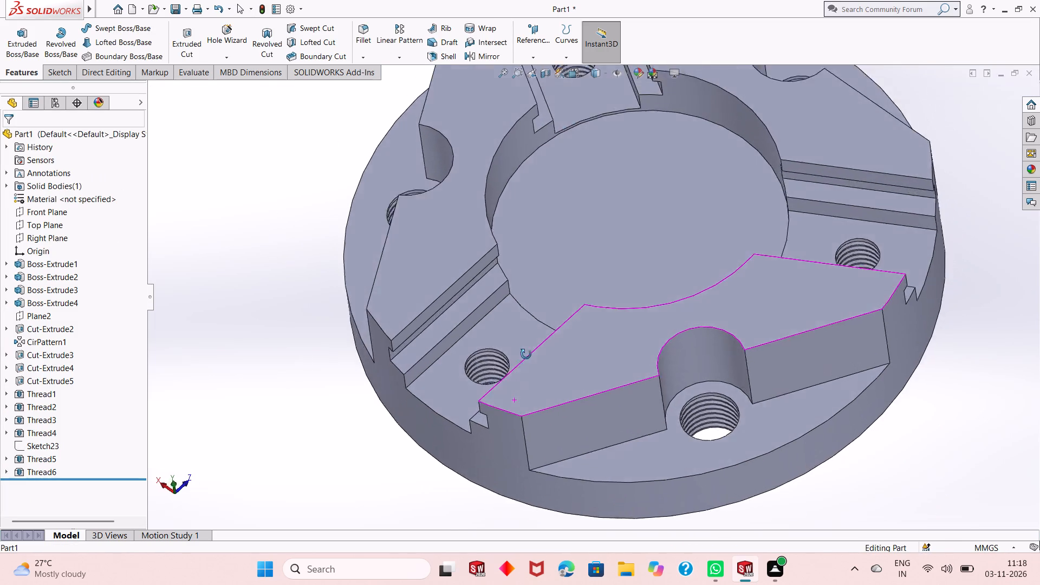
middle_drag(526, 354, 534, 312)
scroll(534, 312, up, 2)
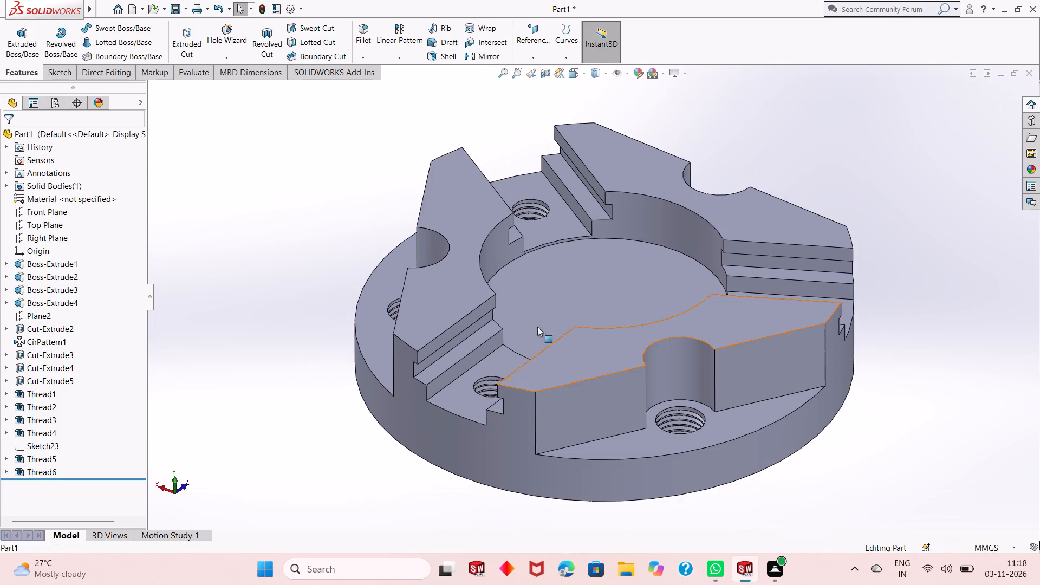
middle_drag(558, 387, 630, 274)
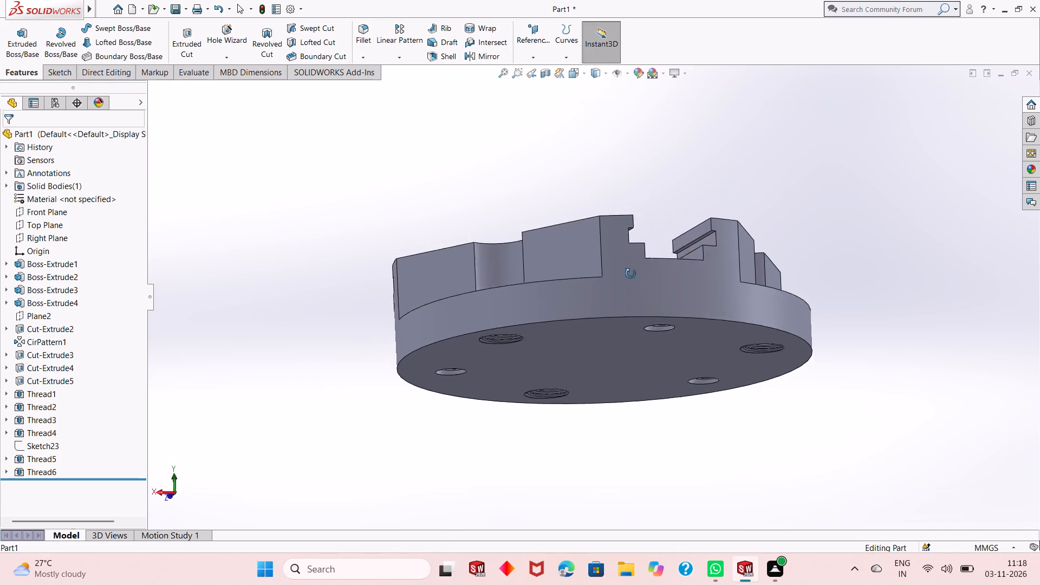
middle_drag(630, 274, 587, 431)
scroll(579, 419, up, 2)
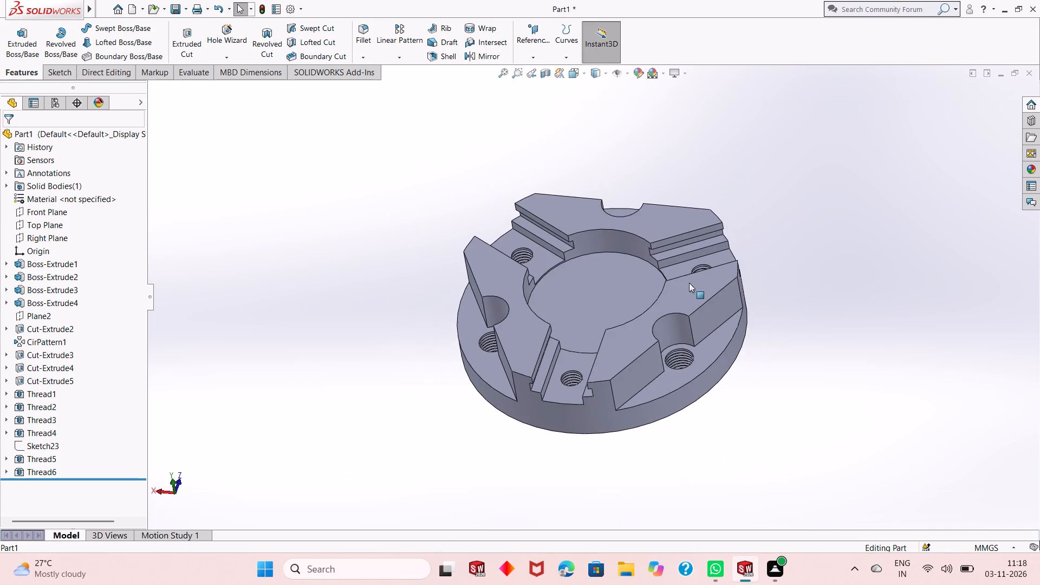
scroll(708, 263, down, 3)
scroll(549, 336, up, 2)
middle_drag(549, 337, 555, 363)
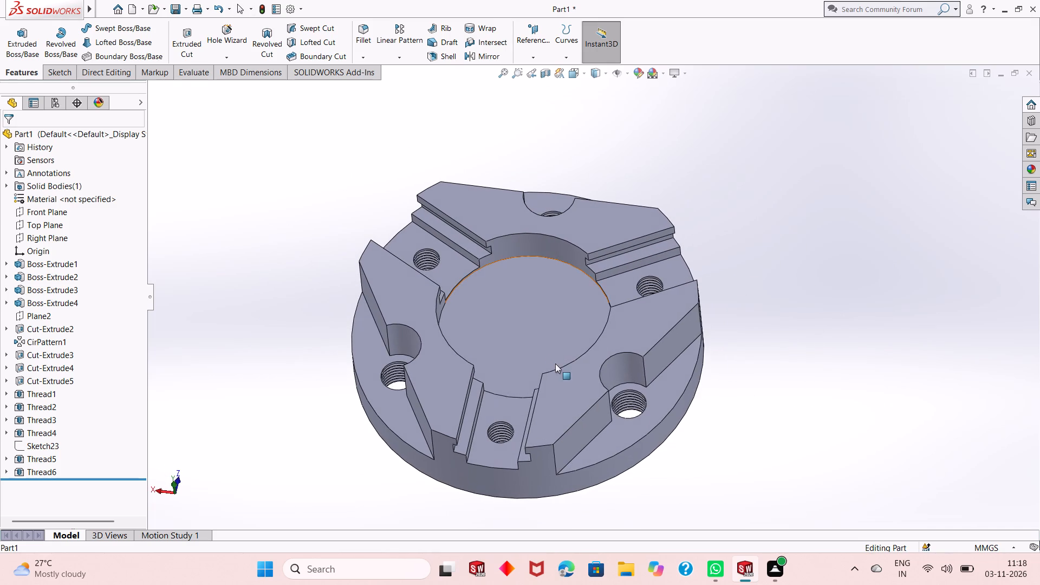
On the disc's round central floor face, start a sketch and draw a circle of about 13.3 mm radius centred on the origin.
click(543, 293)
click(595, 261)
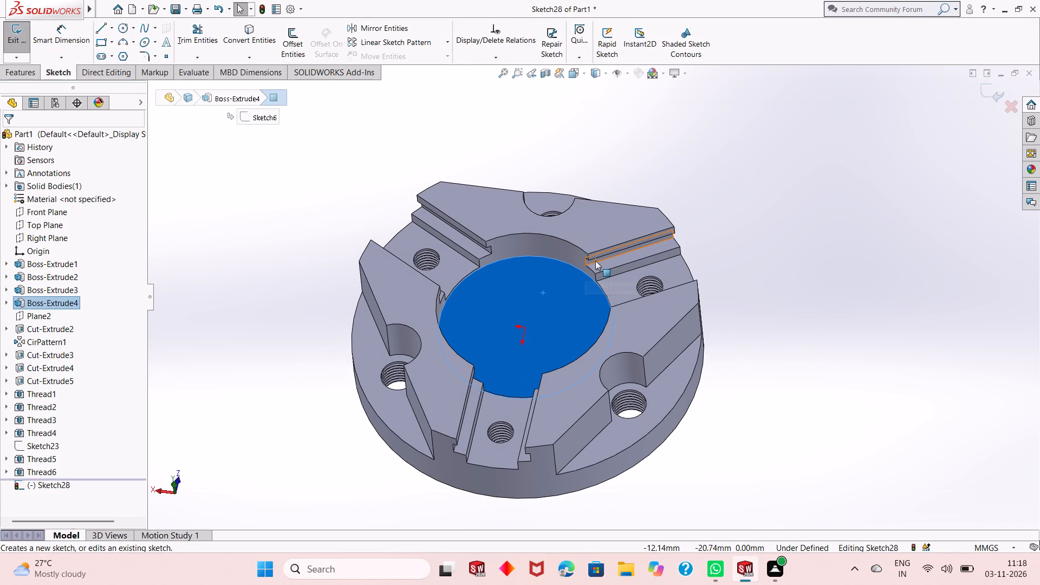
key(ctrl+8)
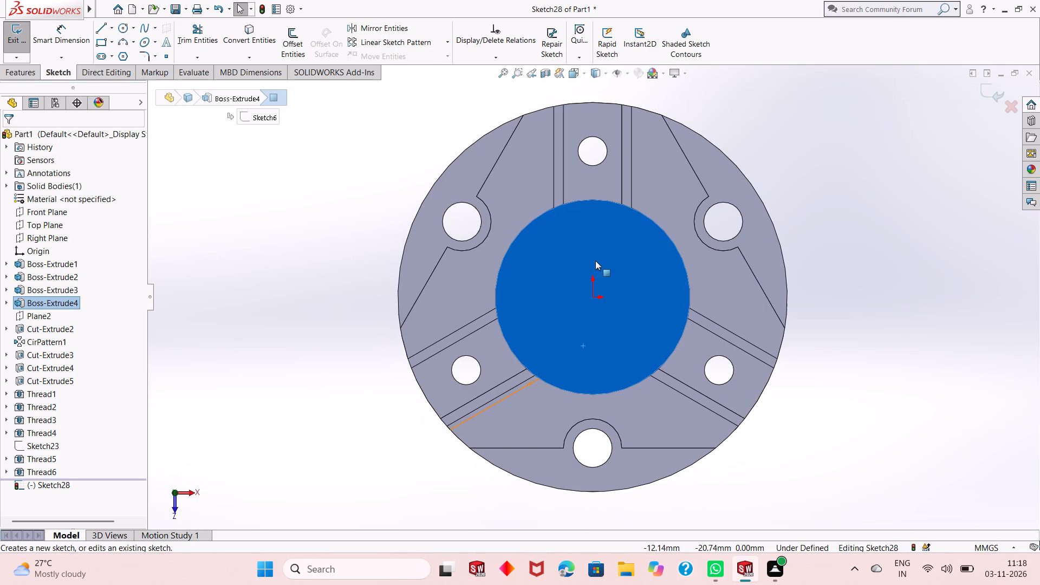
click(388, 247)
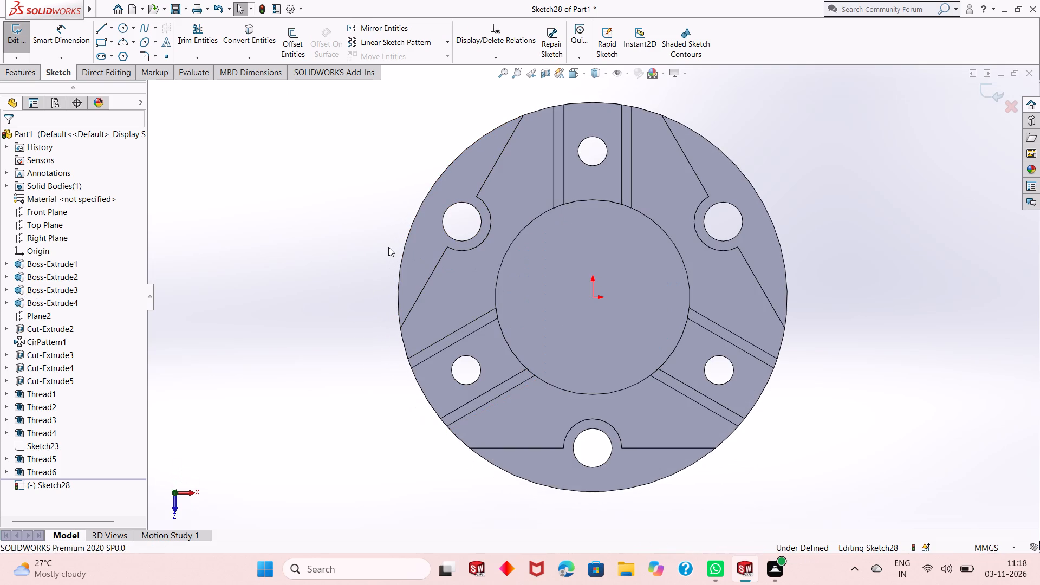
click(129, 28)
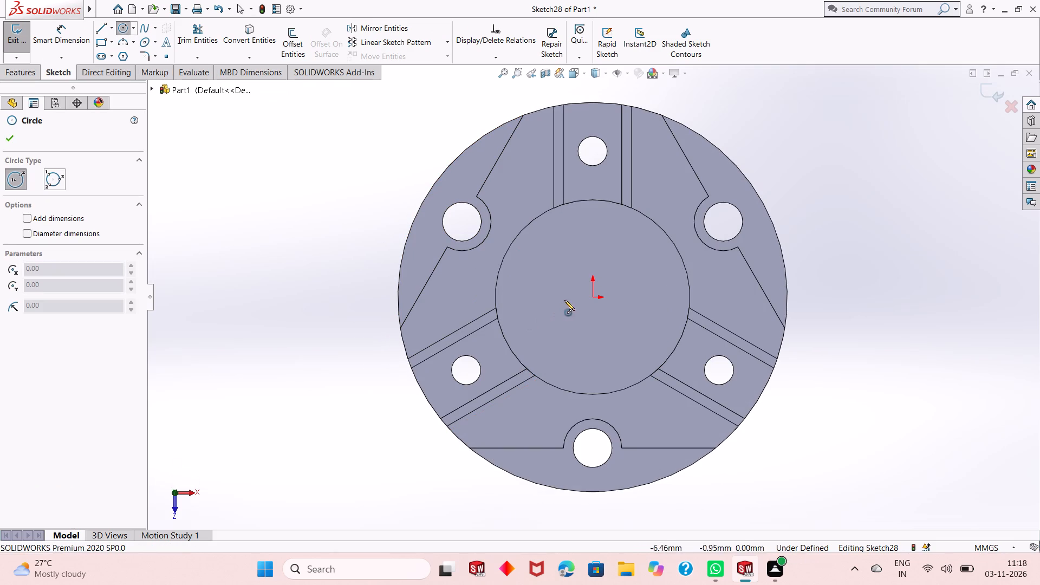
click(591, 298)
click(552, 348)
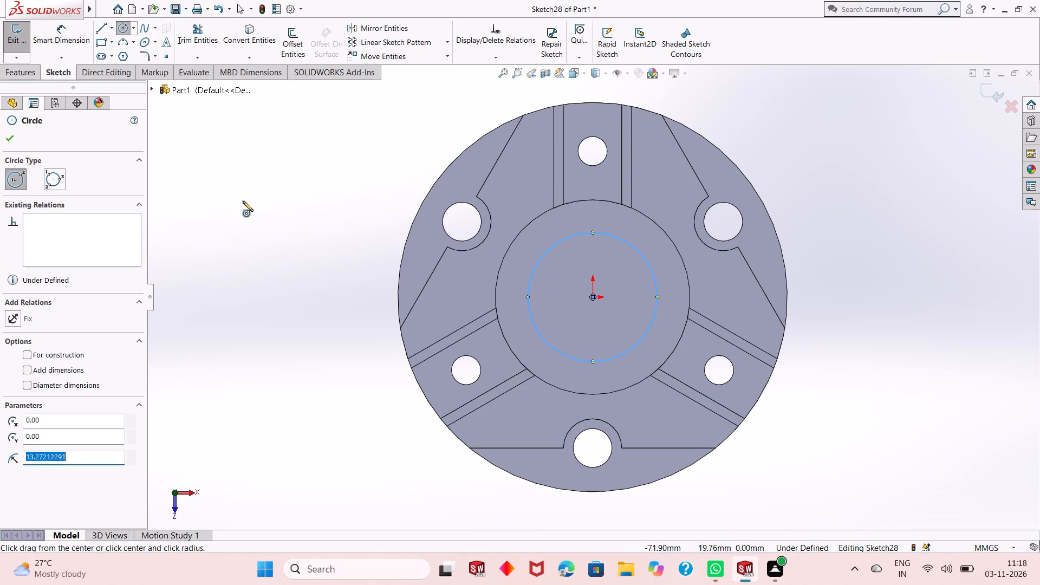
right_click(243, 201)
click(263, 209)
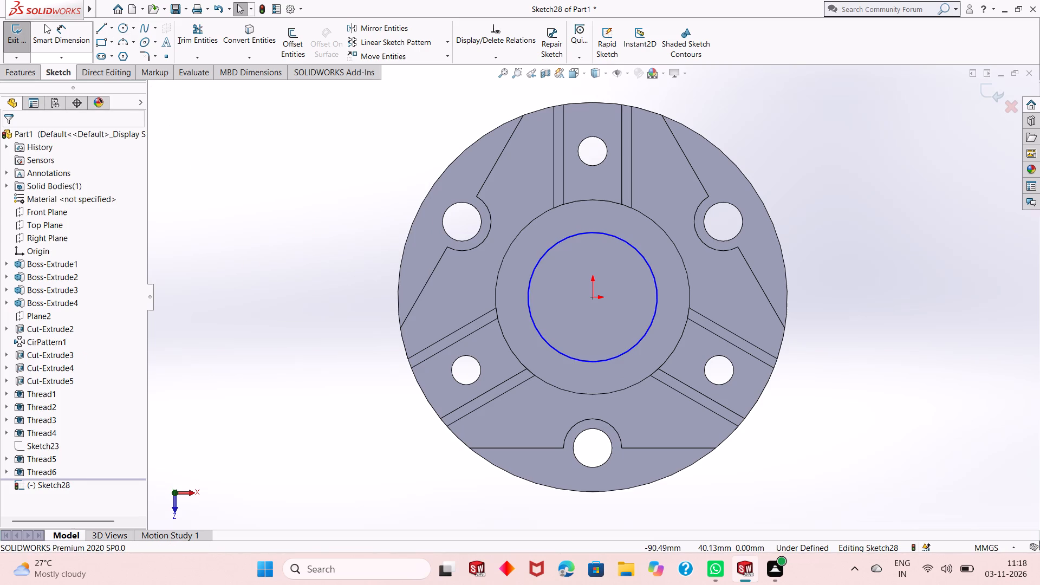
Dimension the origin-centred circle on the central floor face to a 28 mm diameter.
click(54, 41)
click(553, 343)
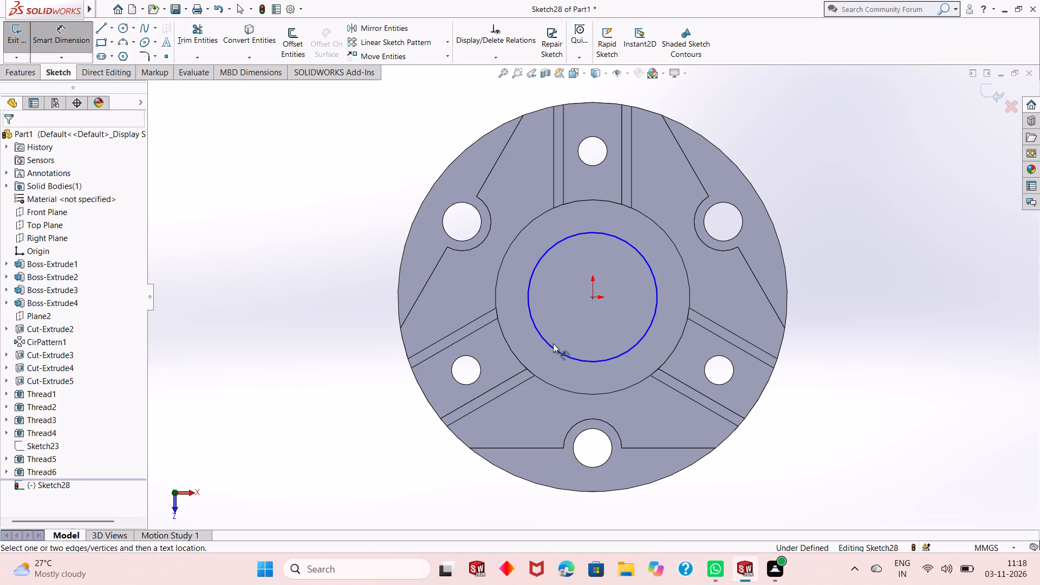
click(553, 346)
click(349, 425)
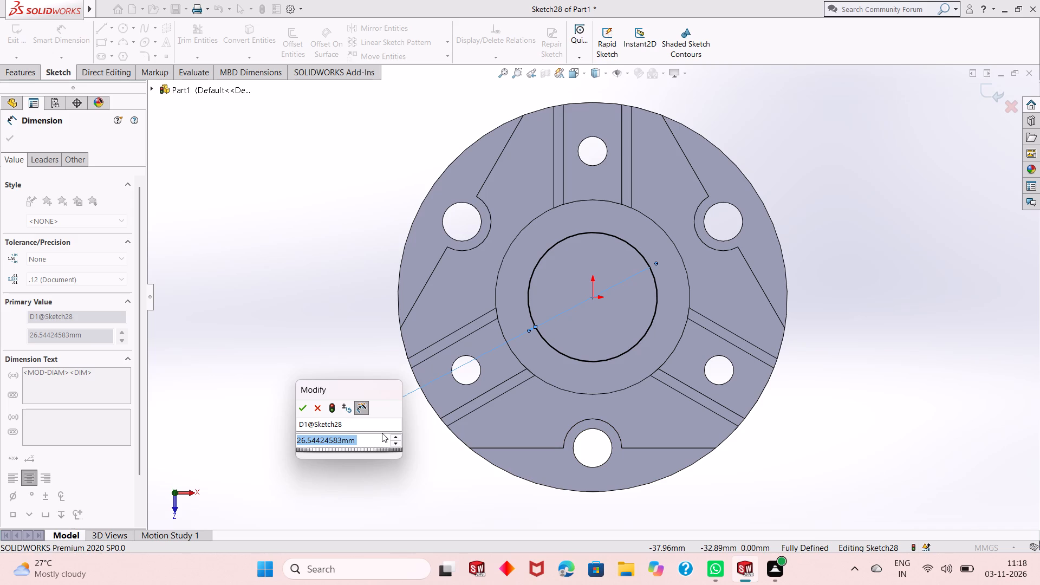
text(28)
key(Return)
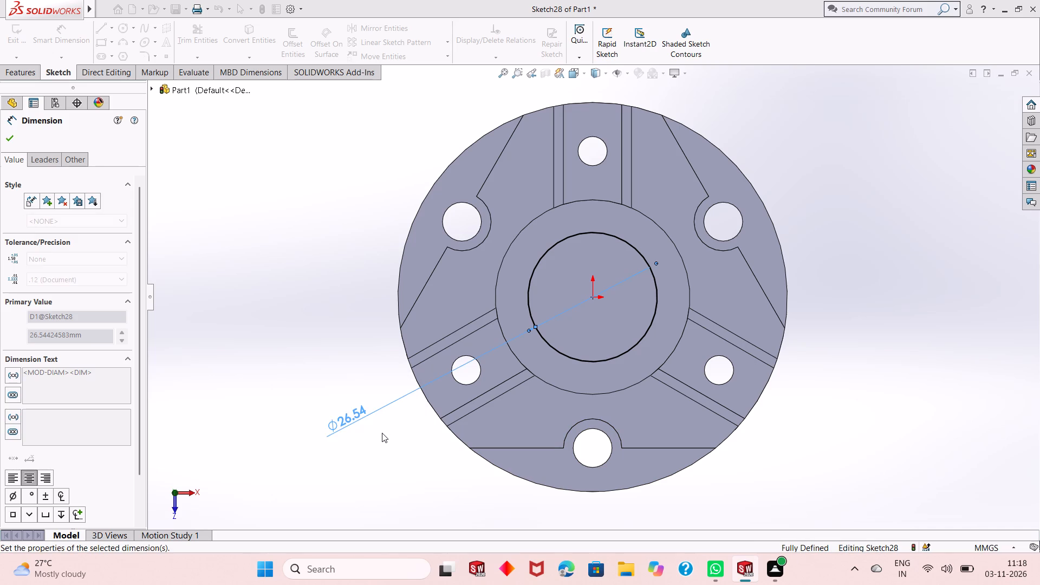
right_click(309, 227)
click(327, 261)
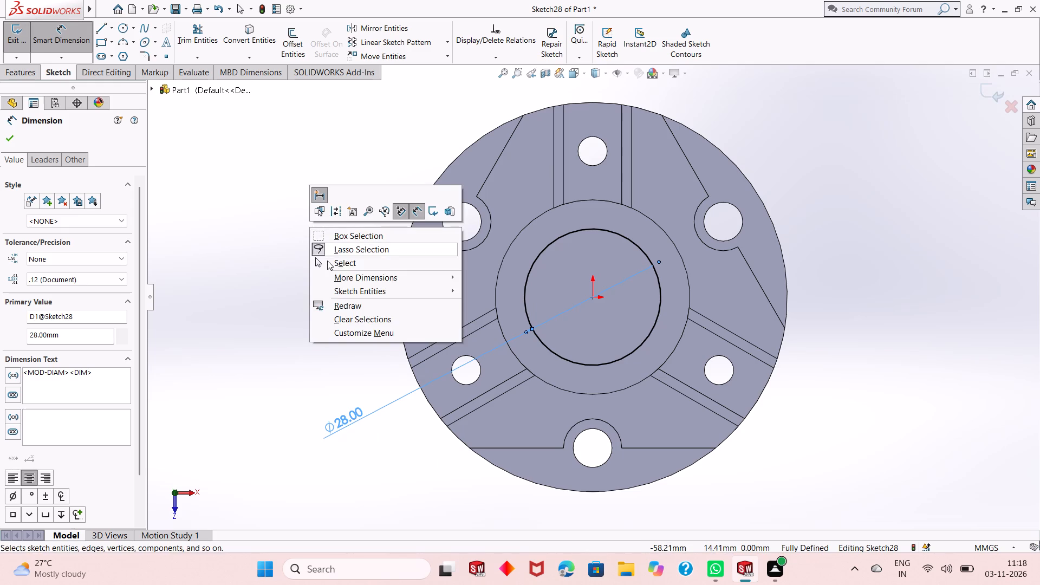
Convert the 28 mm circle to construction geometry.
click(544, 246)
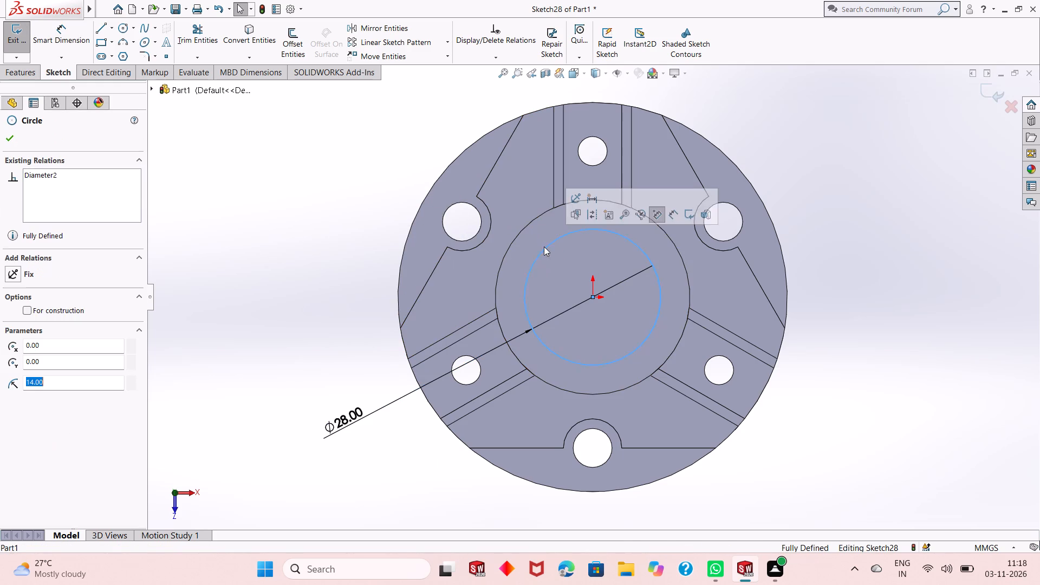
click(592, 216)
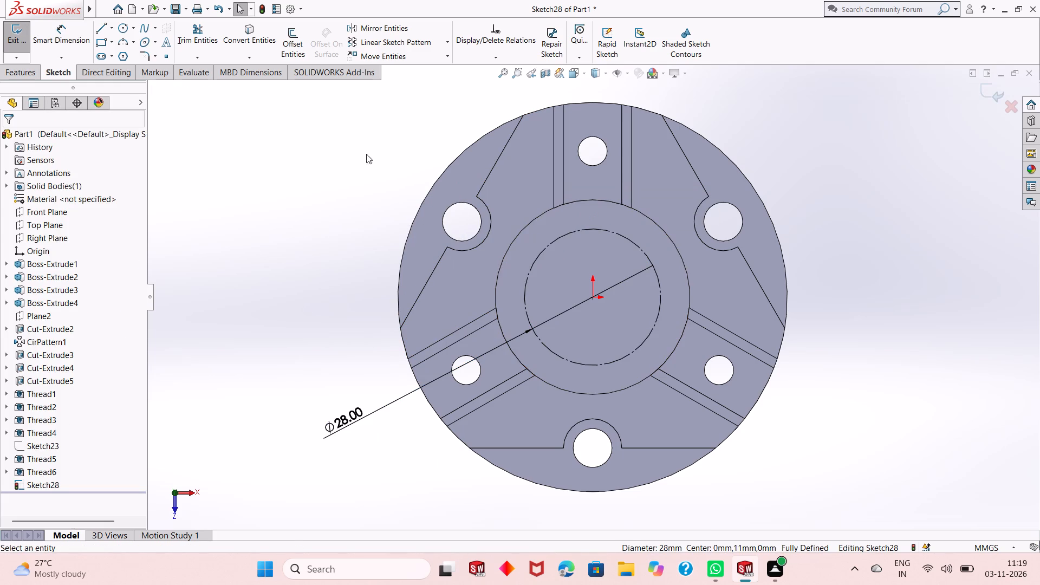
click(331, 154)
Sketch a circle of about 2.8 mm radius centred on the construction circle's quadrant point directly below the origin.
click(125, 25)
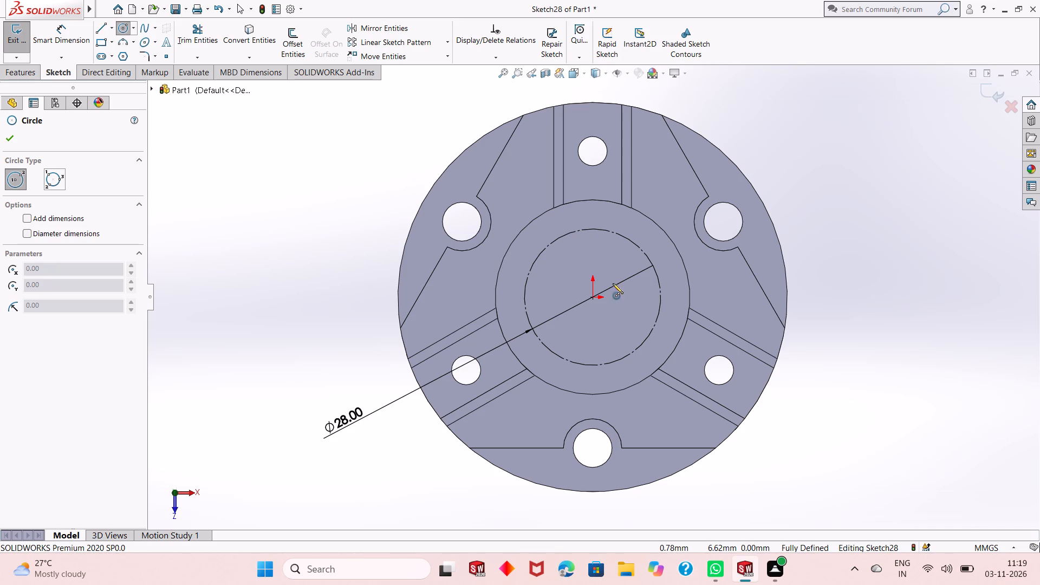
click(591, 365)
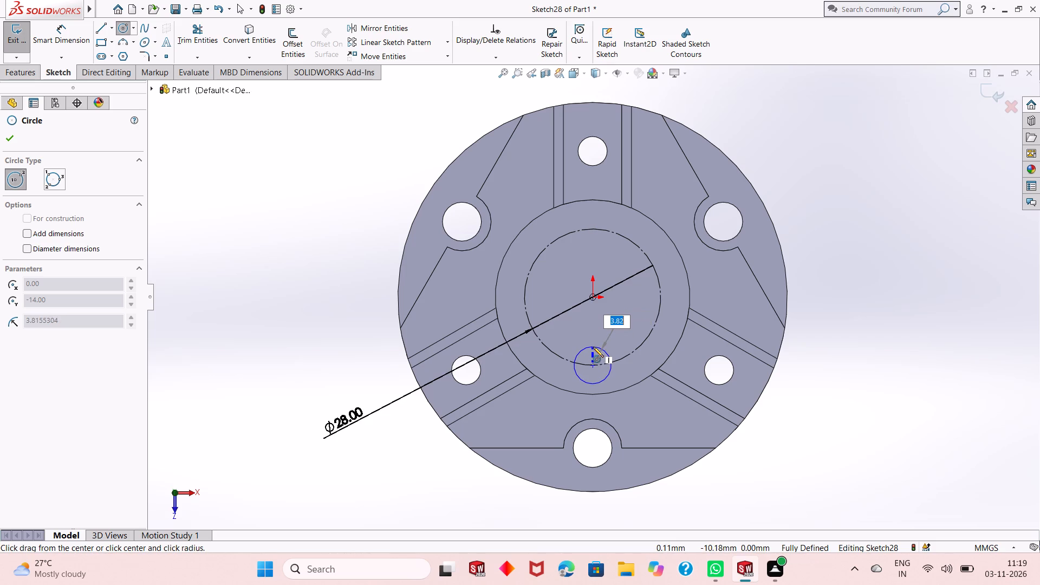
click(593, 352)
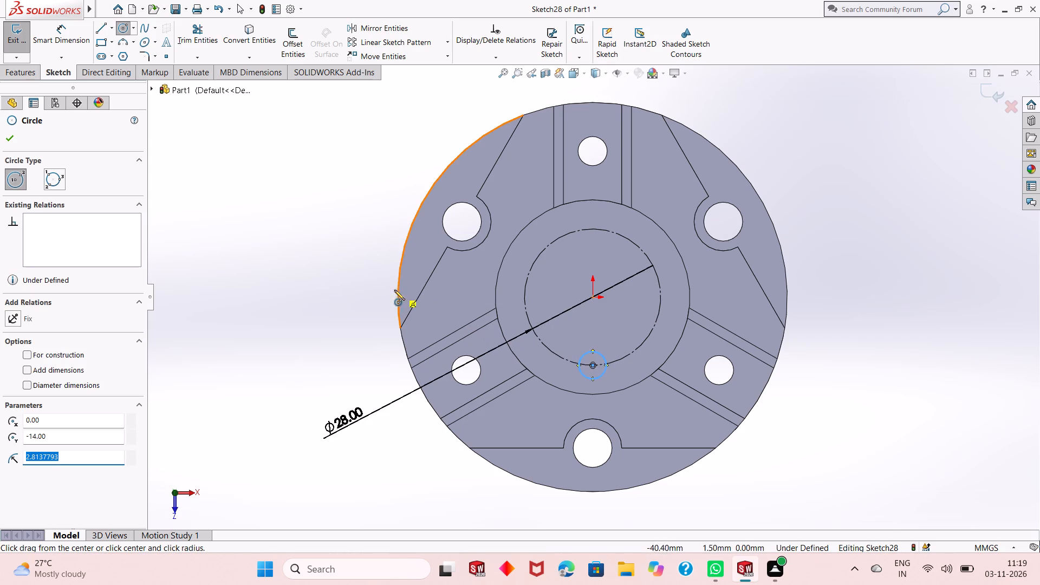
right_click(308, 196)
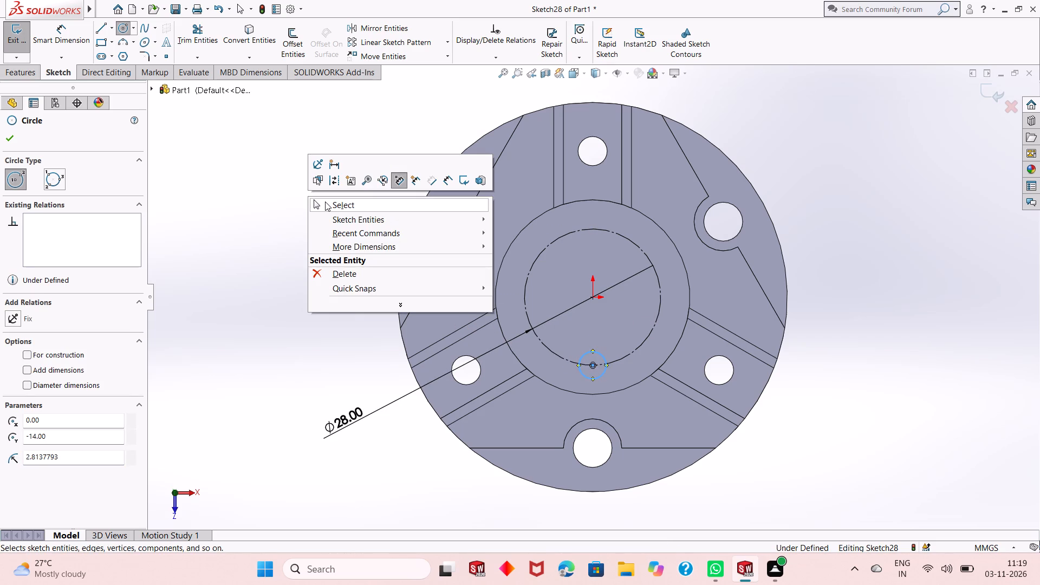
click(325, 201)
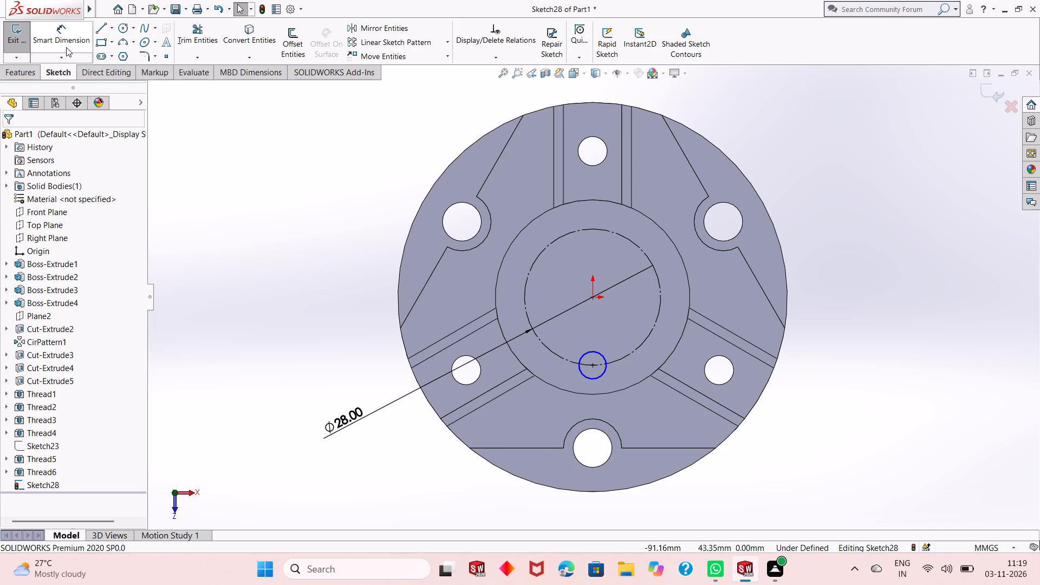
Dimension the small circle on the construction circle to a 5 mm diameter.
click(66, 47)
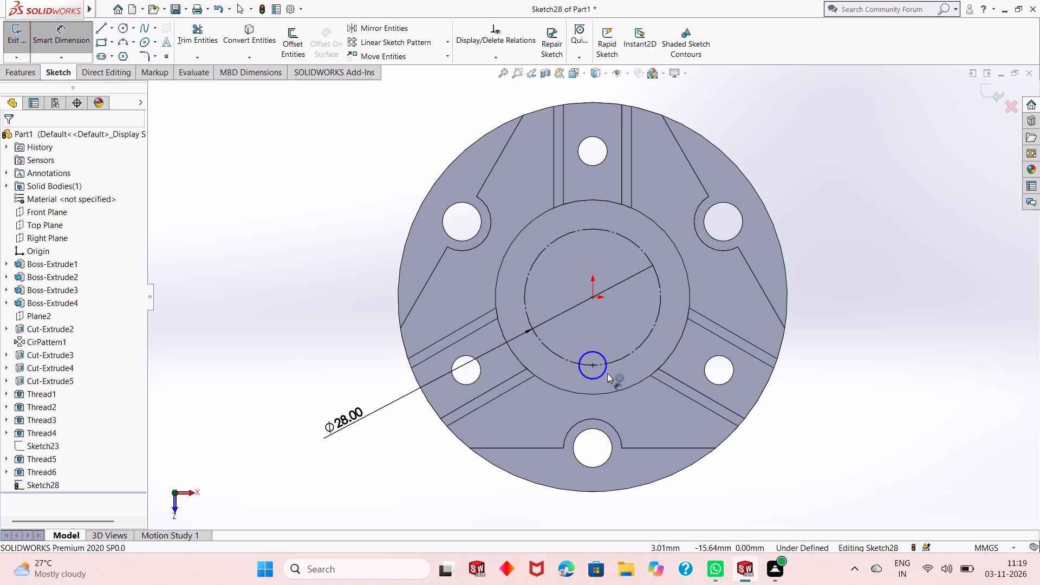
click(606, 371)
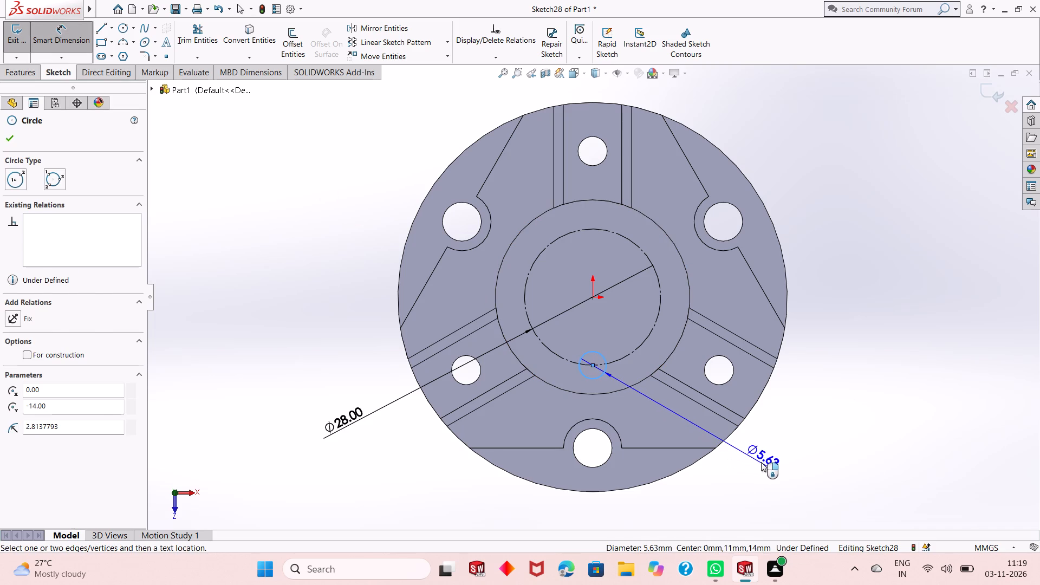
click(765, 463)
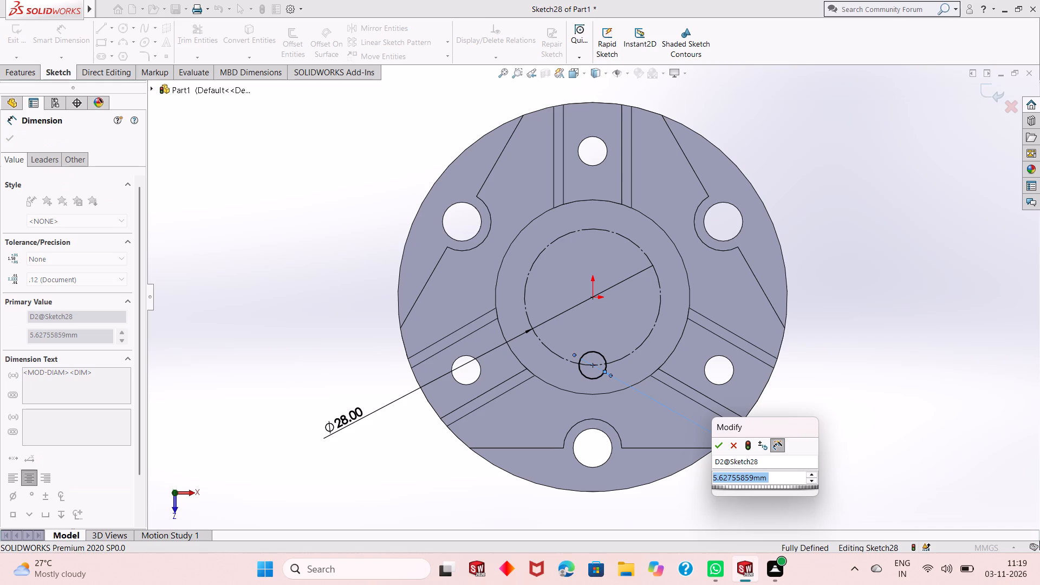
key(5)
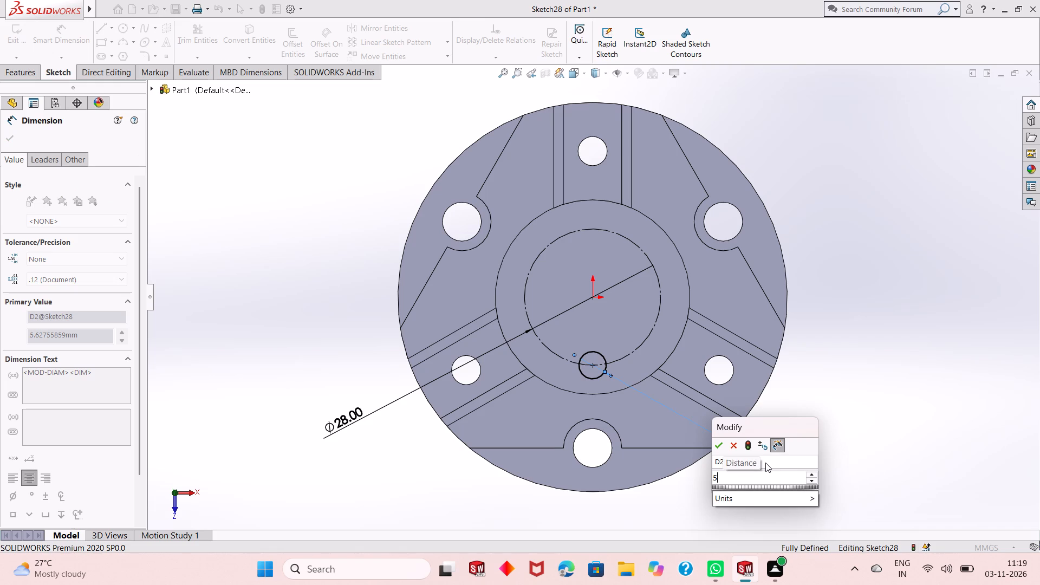
key(Return)
right_click(828, 213)
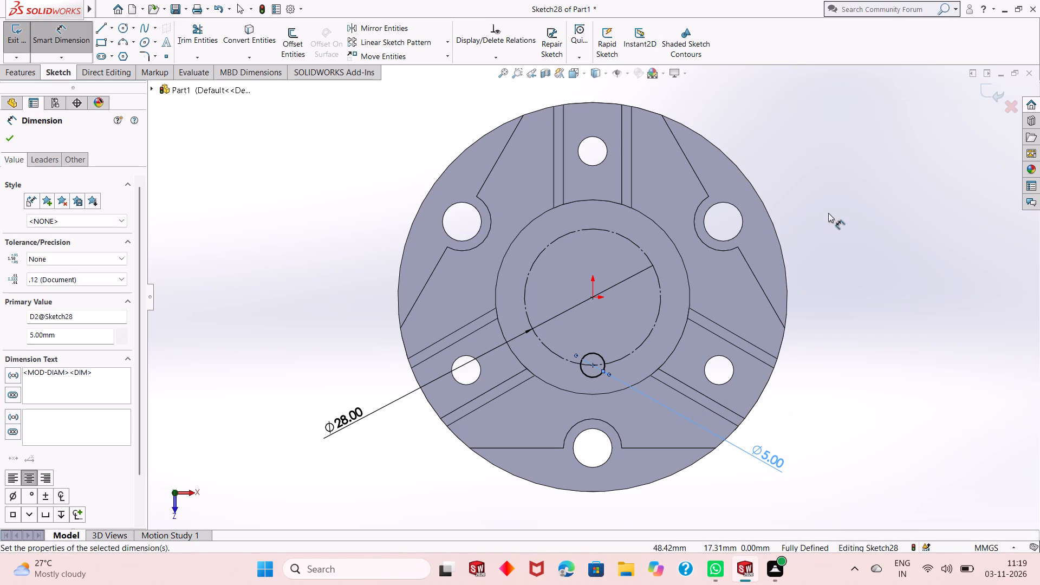
click(857, 254)
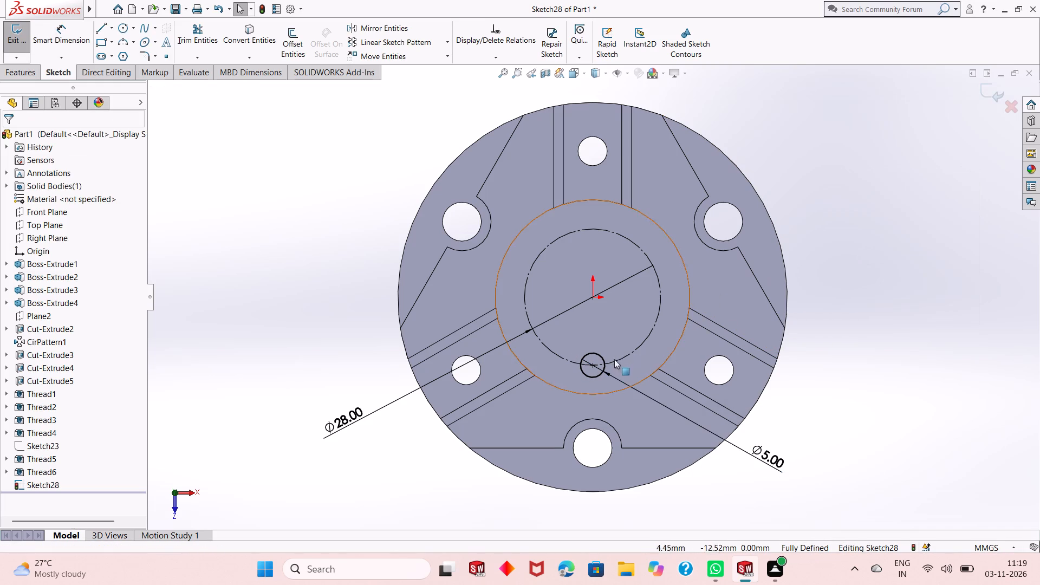
Circular-pattern the 5 mm circle around the origin as 3 equally spaced instances over 360 degrees.
click(601, 375)
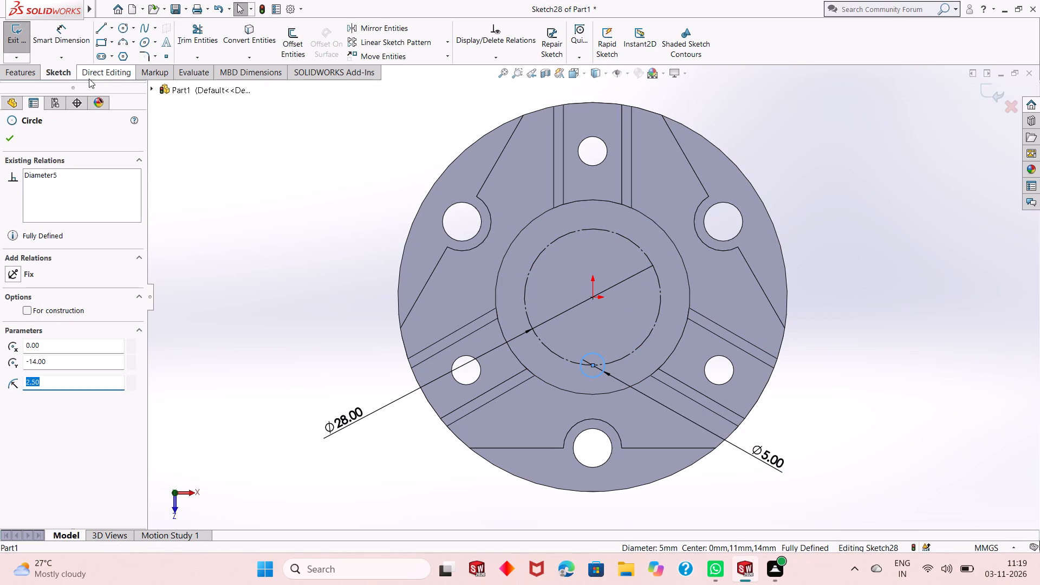
click(447, 42)
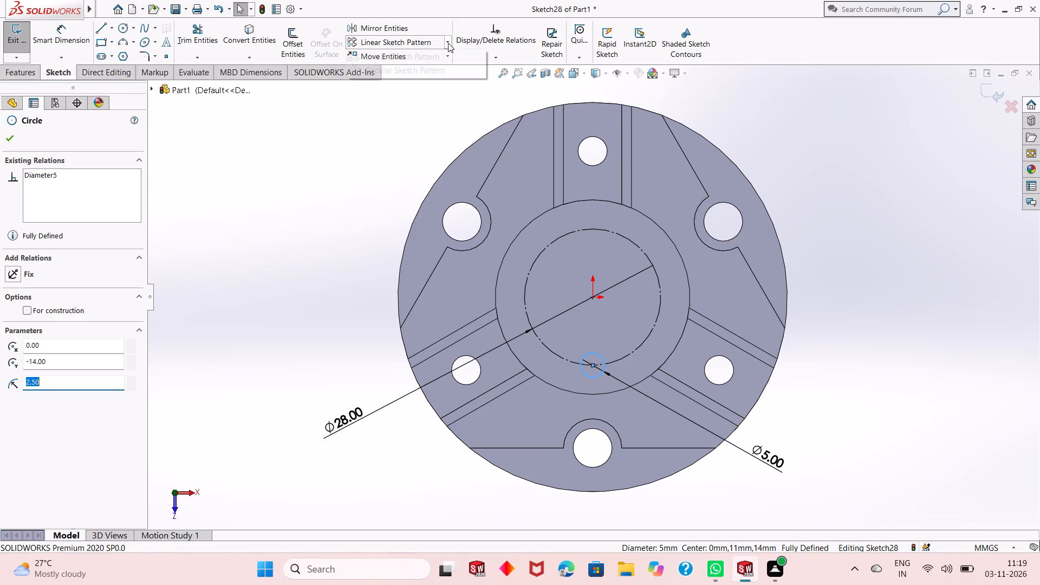
click(435, 69)
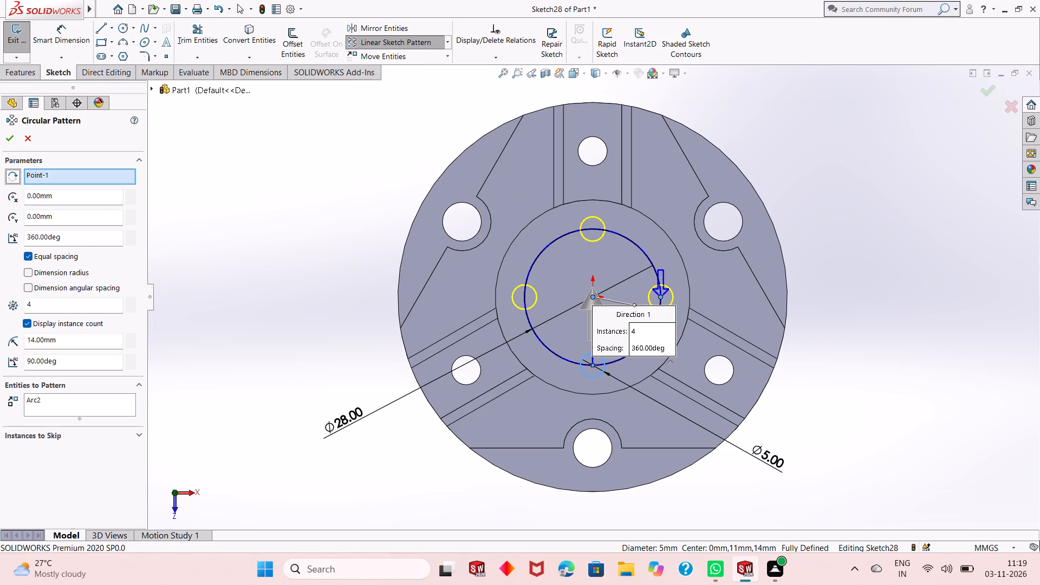
double_click(59, 300)
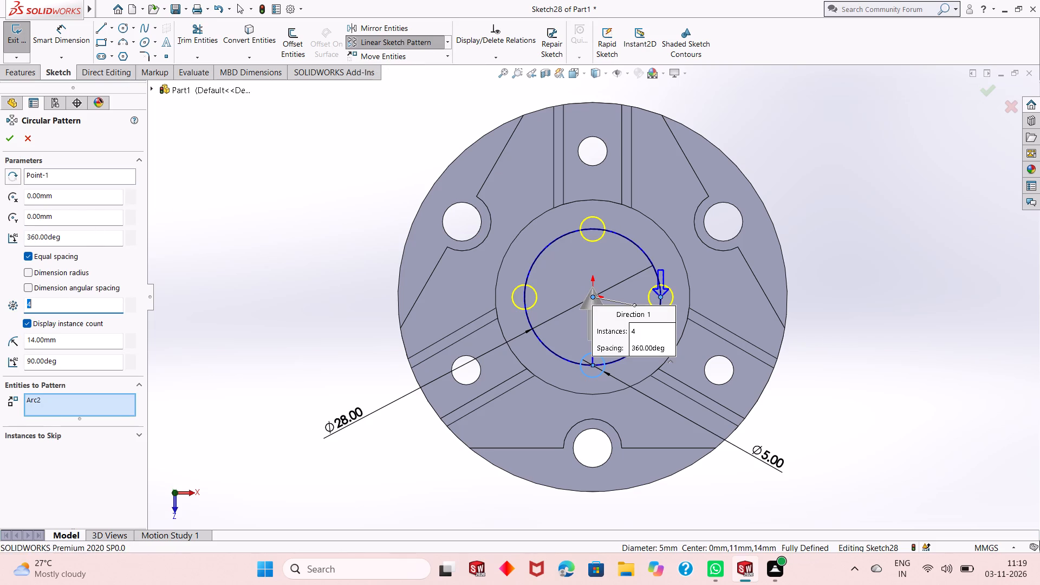
key(3)
key(Return)
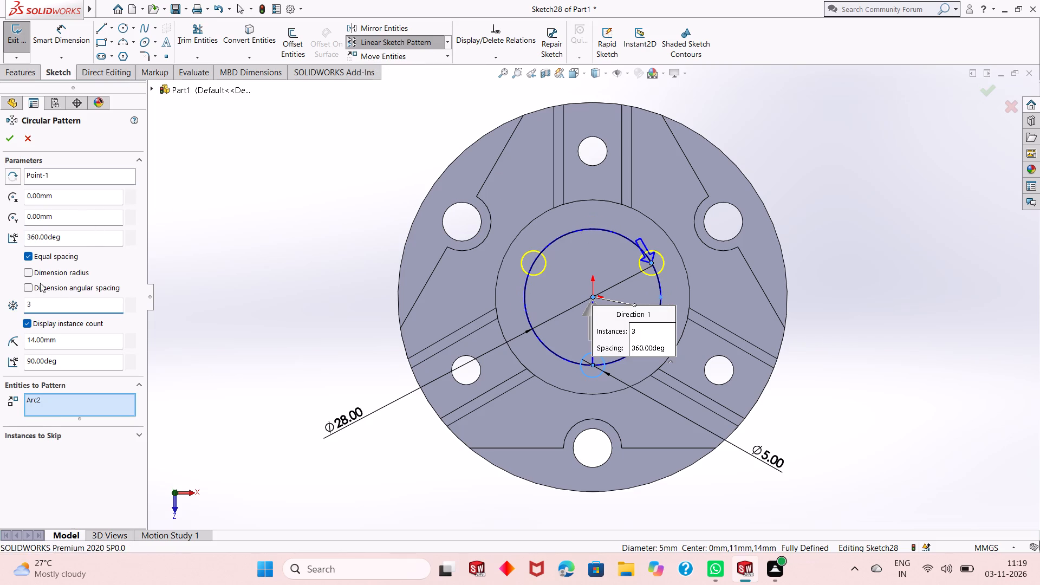
click(9, 138)
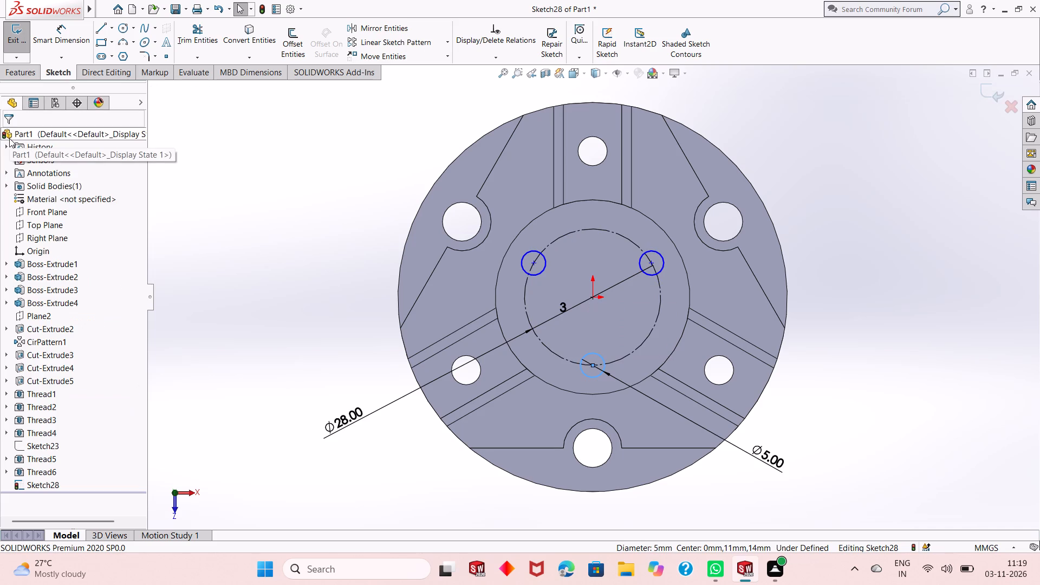
Make the centres of both patterned 5 mm circles coincident with the 28 mm construction circle.
scroll(619, 250, down, 1)
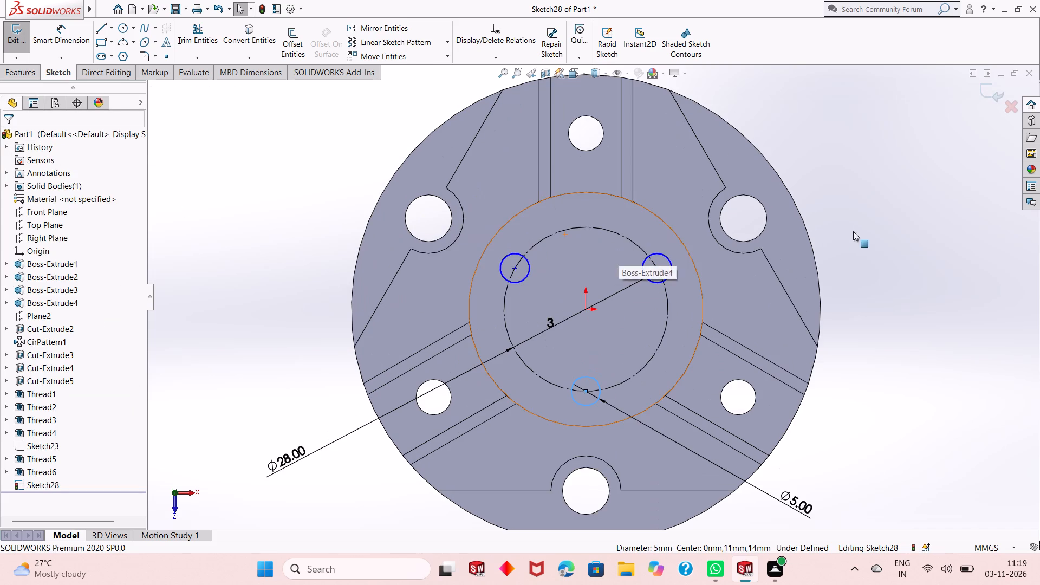
click(854, 230)
scroll(697, 256, down, 2)
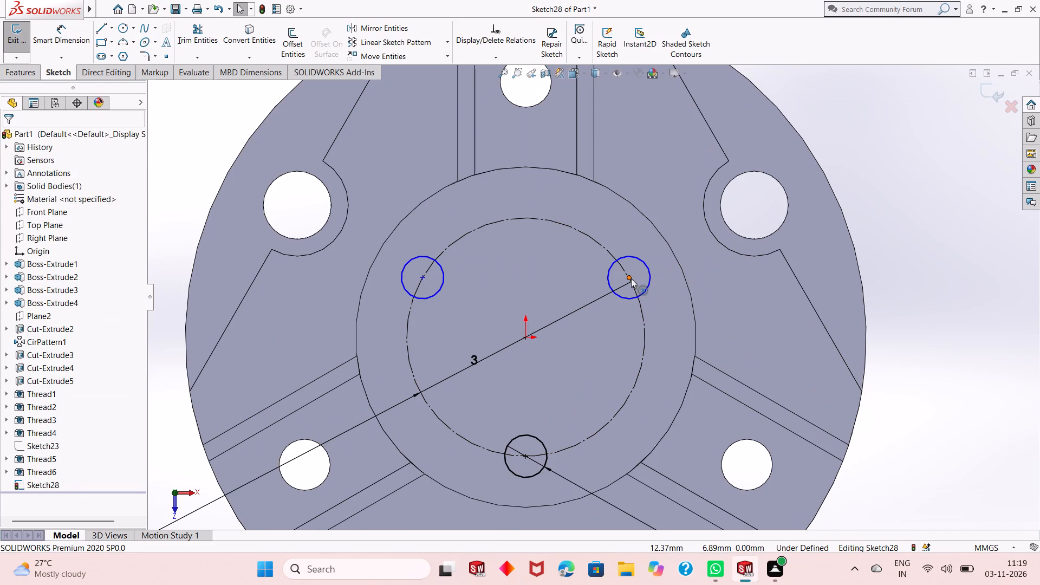
click(631, 278)
ctrl+click(624, 271)
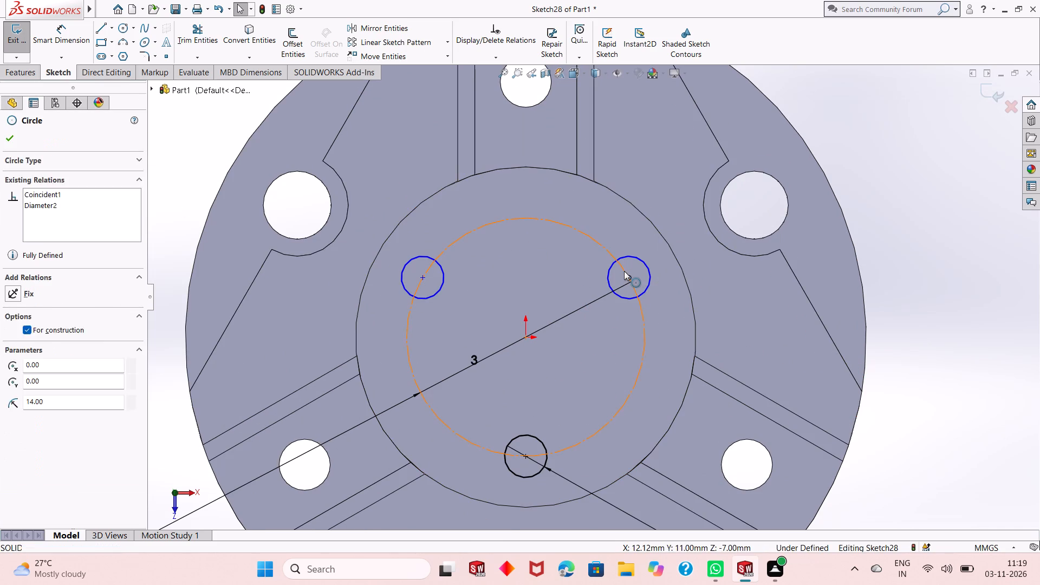
click(675, 218)
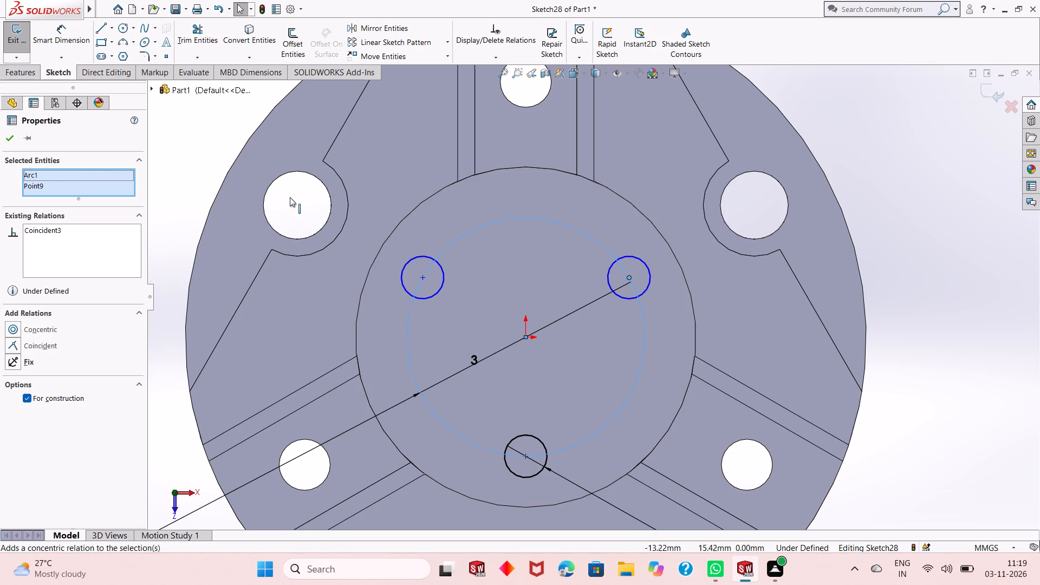
click(3, 138)
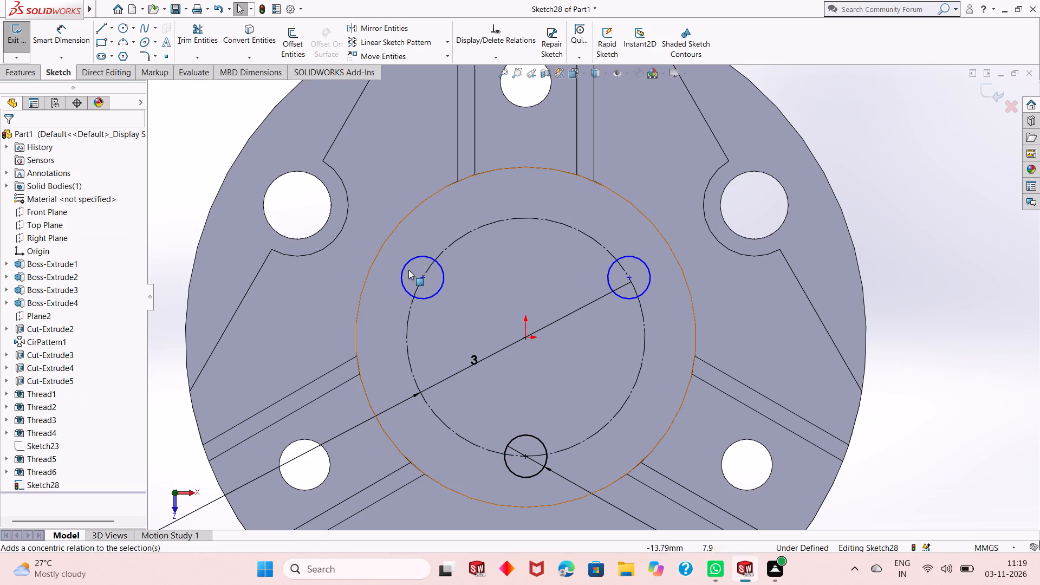
click(422, 278)
ctrl+click(448, 246)
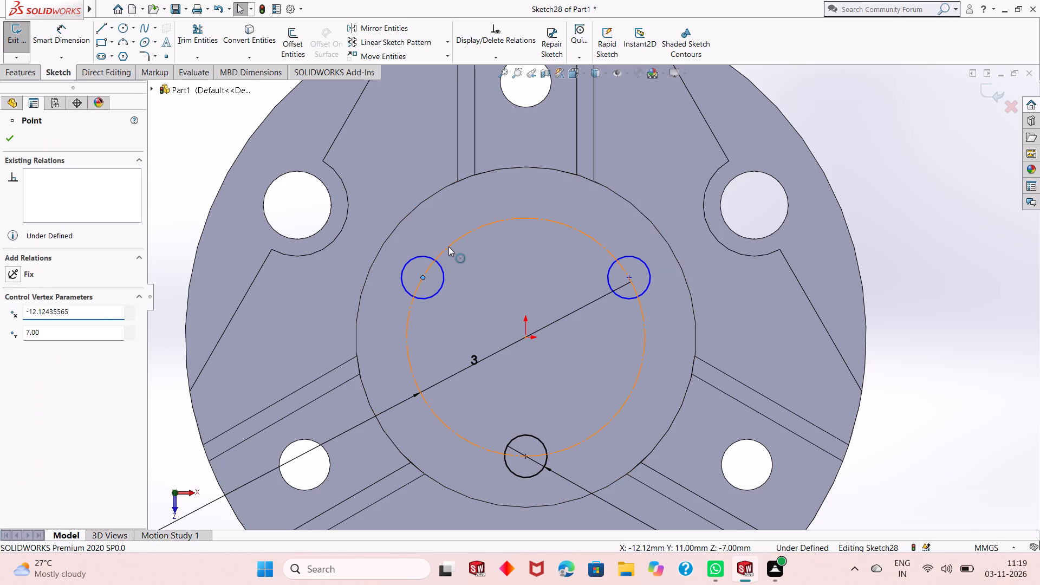
click(496, 196)
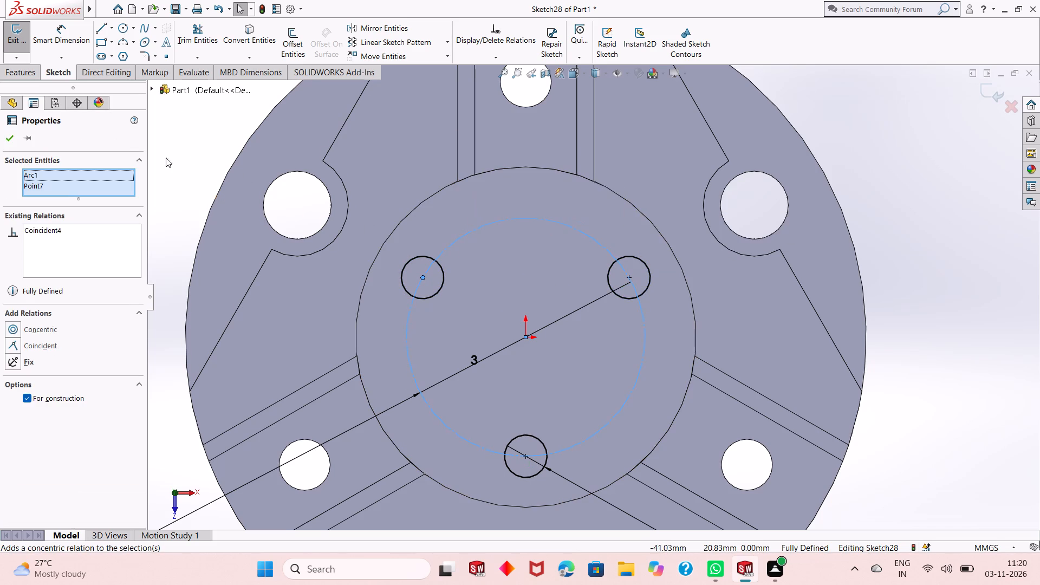
click(12, 141)
Cut the three 5 mm circles of the central sketch Through All the disc.
scroll(505, 305, up, 1)
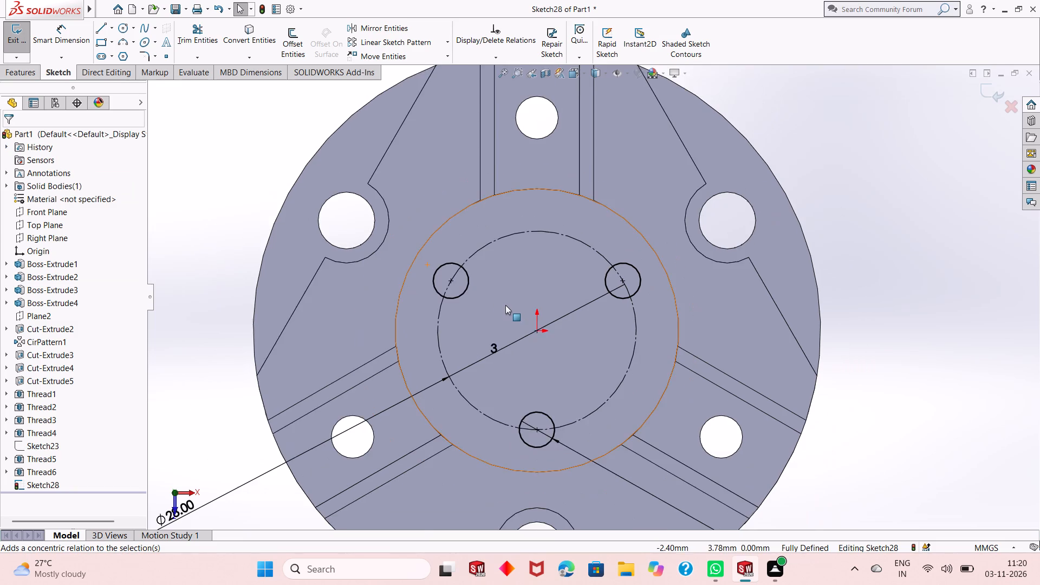
scroll(505, 305, up, 2)
scroll(522, 352, up, 1)
scroll(543, 321, down, 1)
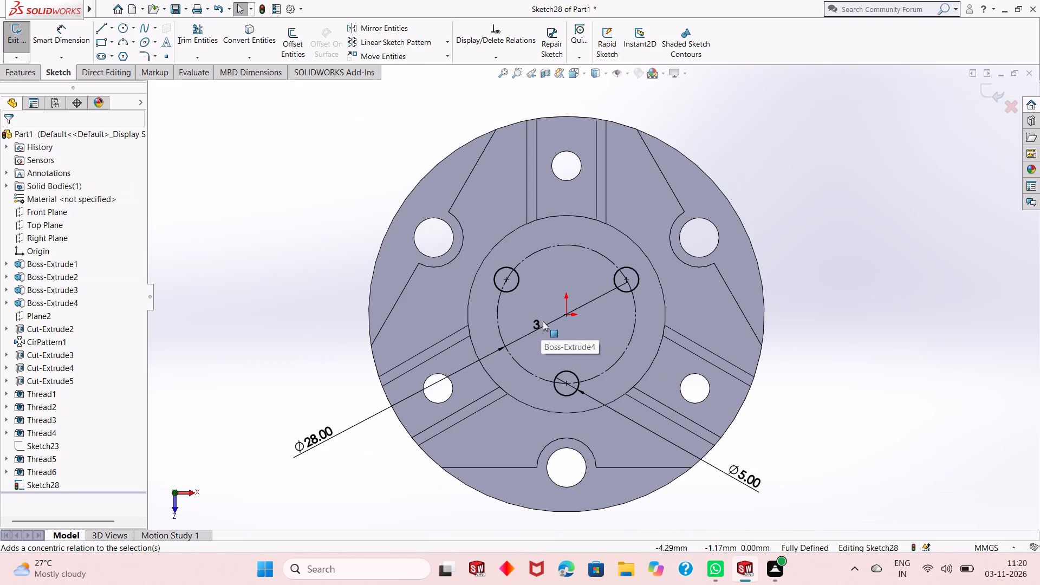
click(787, 263)
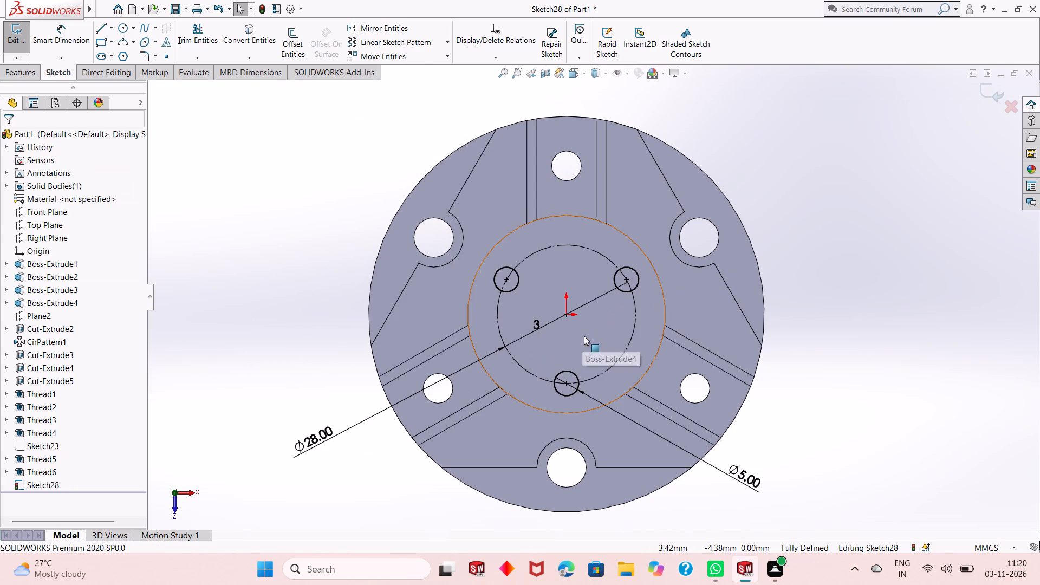
middle_drag(581, 346, 581, 276)
scroll(581, 276, down, 1)
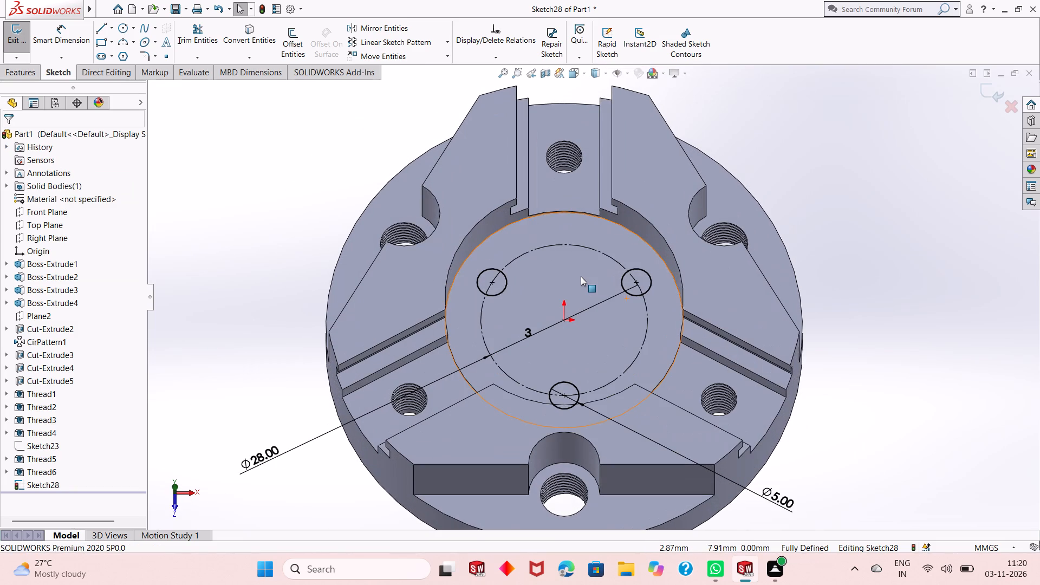
click(29, 76)
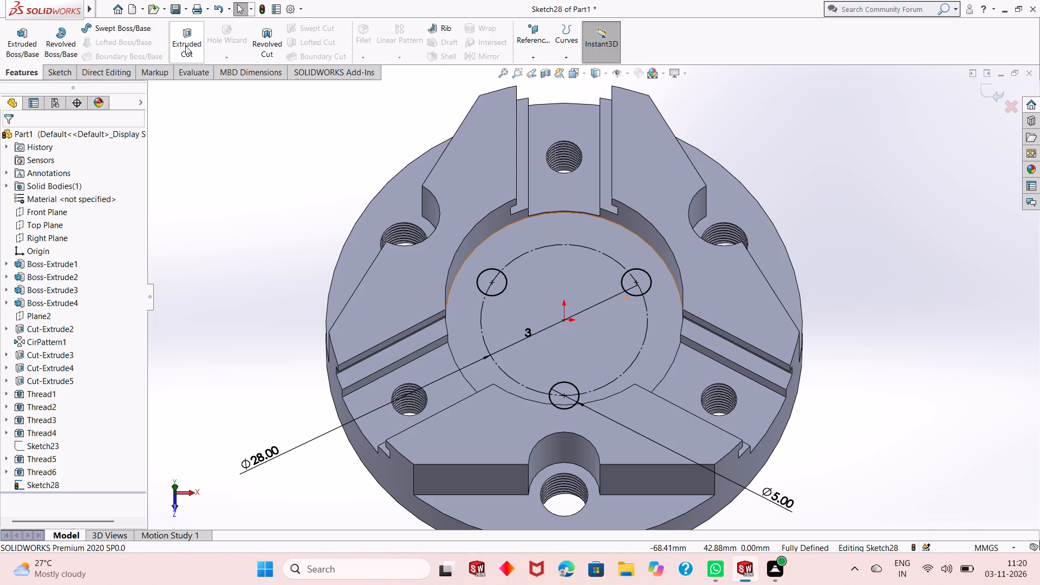
click(185, 45)
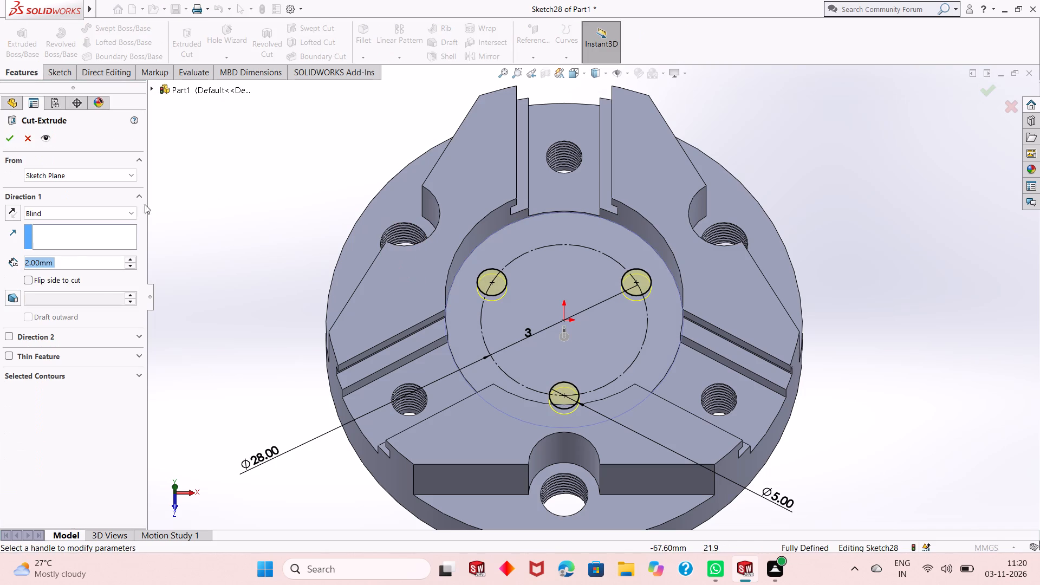
click(93, 220)
click(106, 212)
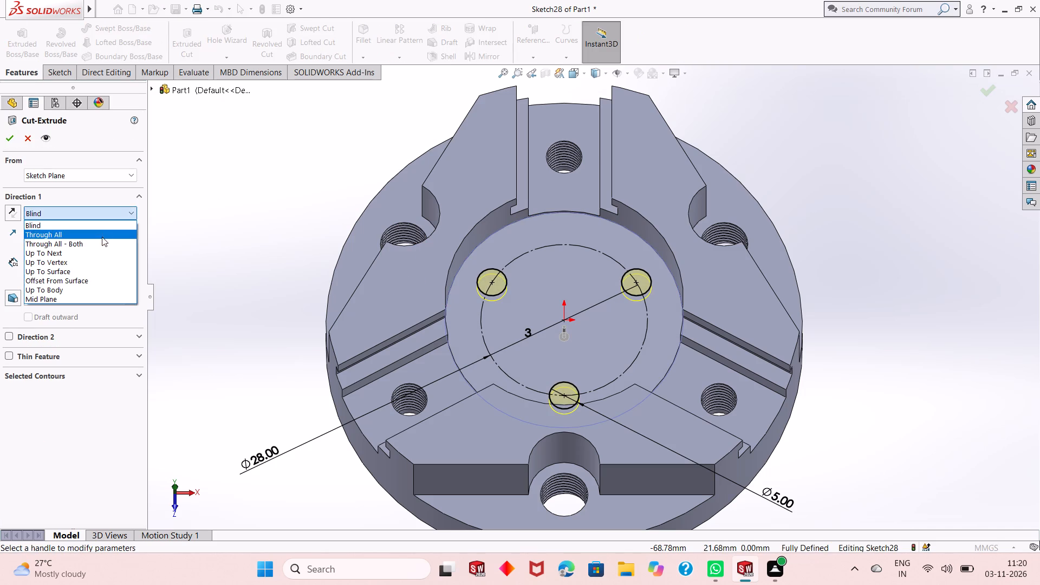
click(102, 231)
click(14, 144)
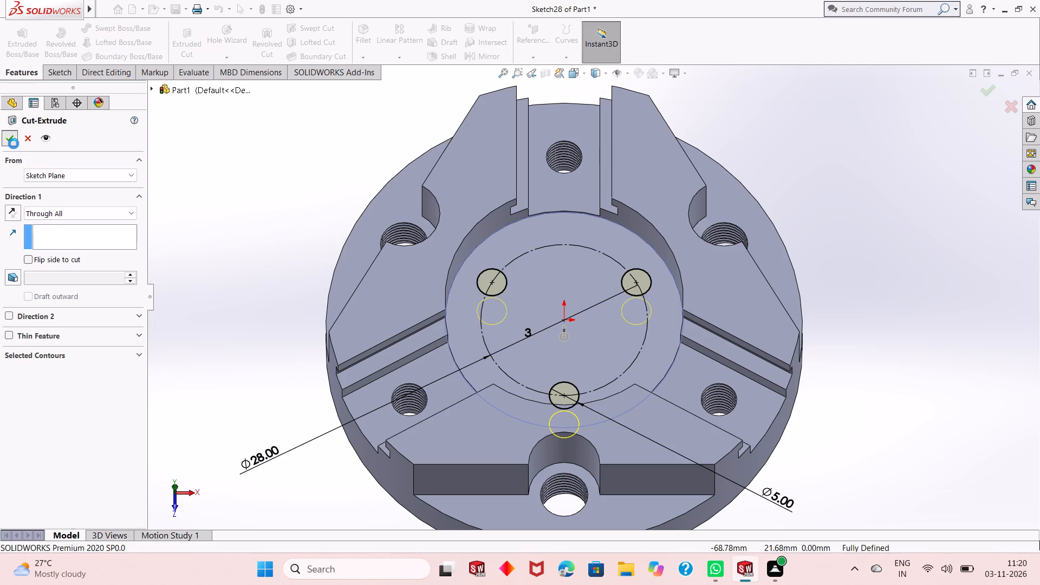
click(308, 231)
Sketch a circle of about 9.5 mm radius centred on the origin, on the circular floor face of the central recess.
middle_drag(354, 242, 352, 262)
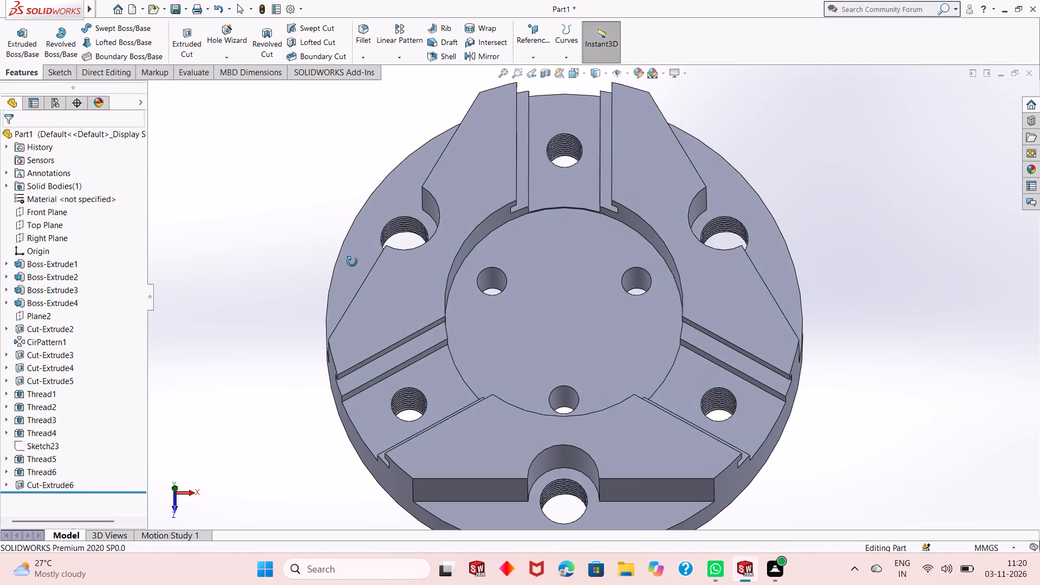
middle_drag(352, 262, 354, 208)
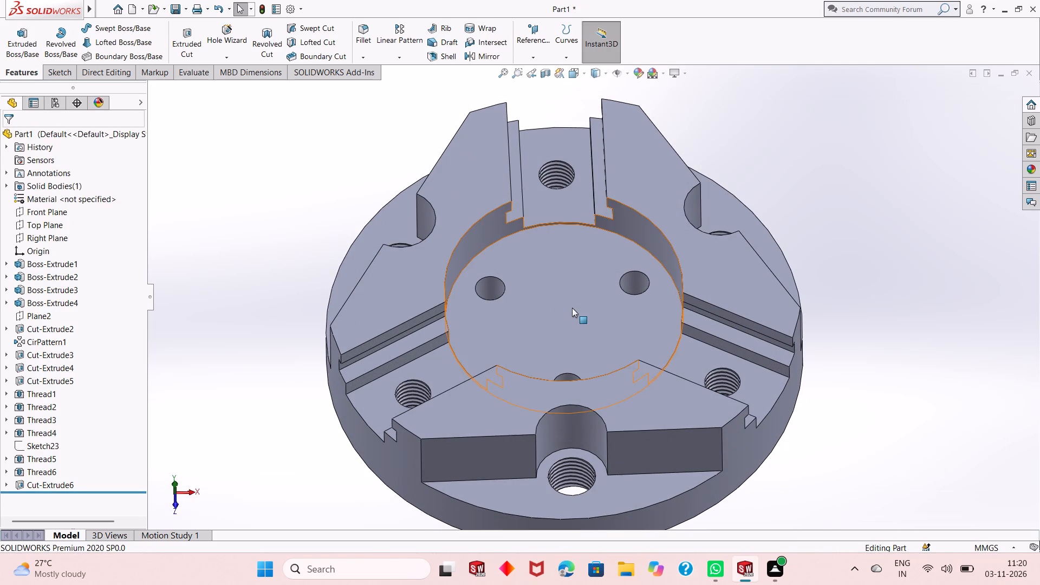
scroll(572, 308, down, 1)
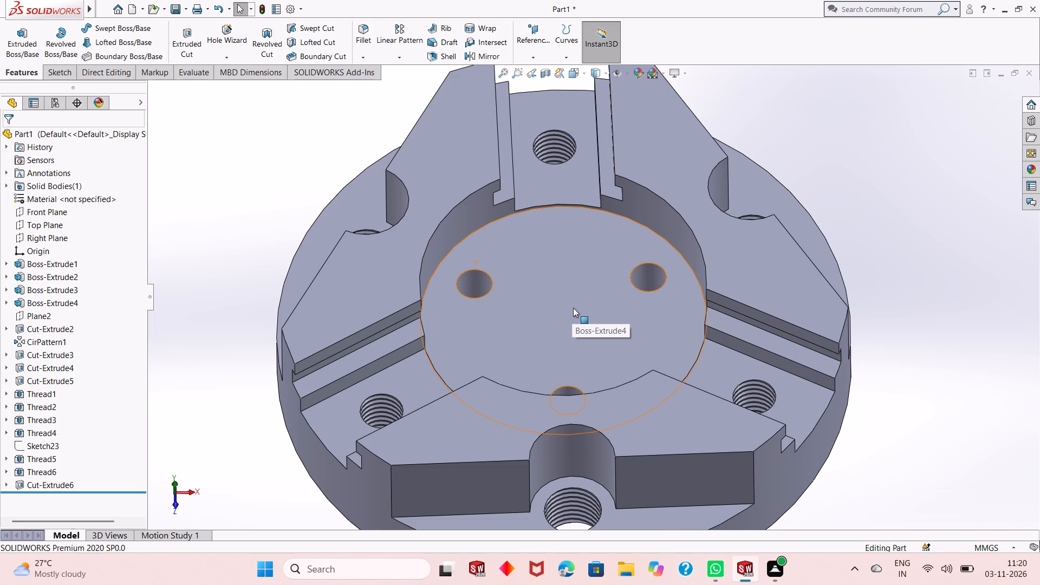
click(573, 308)
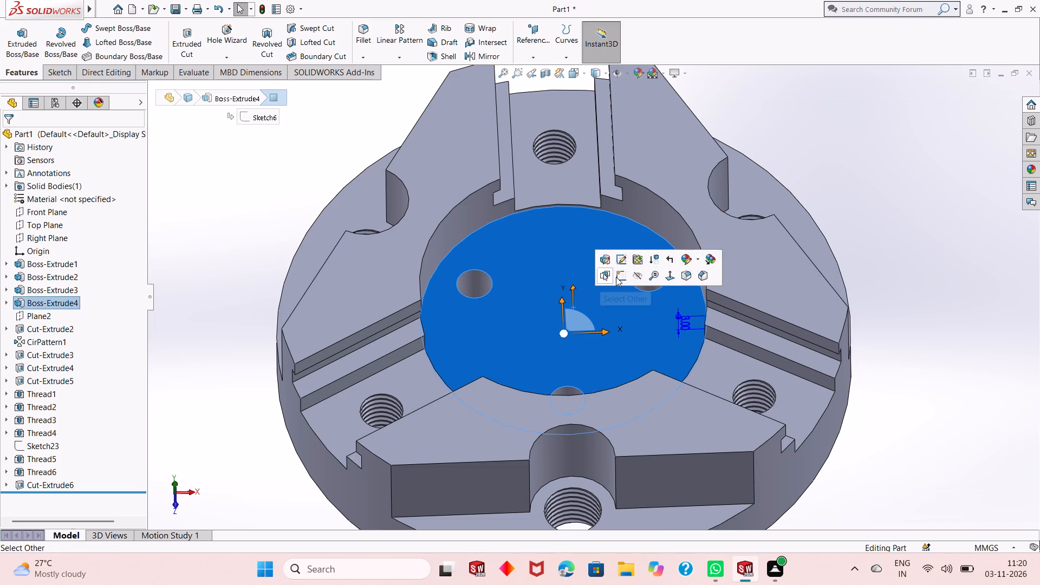
click(619, 277)
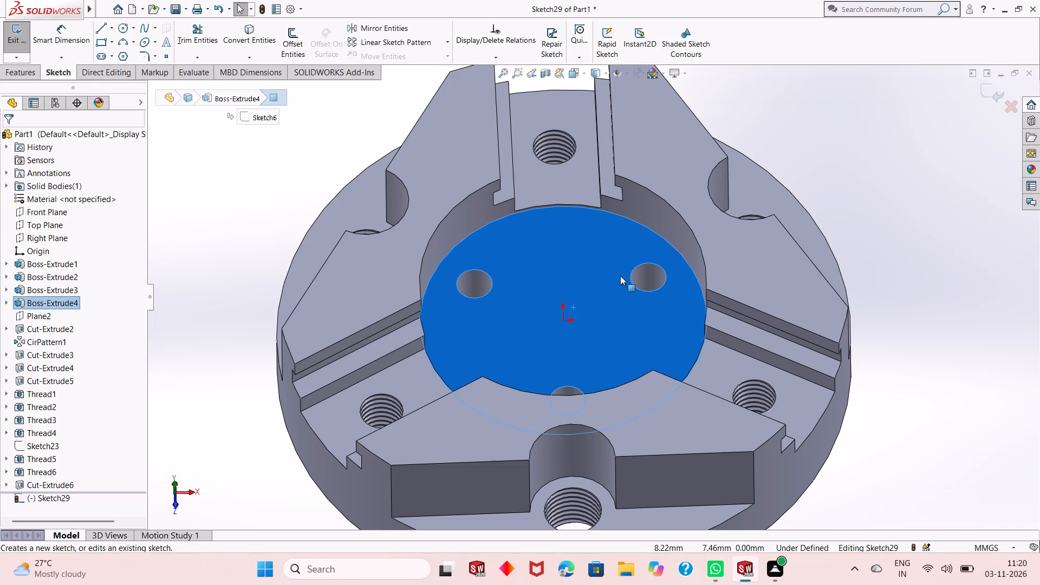
key(ctrl+8)
click(808, 199)
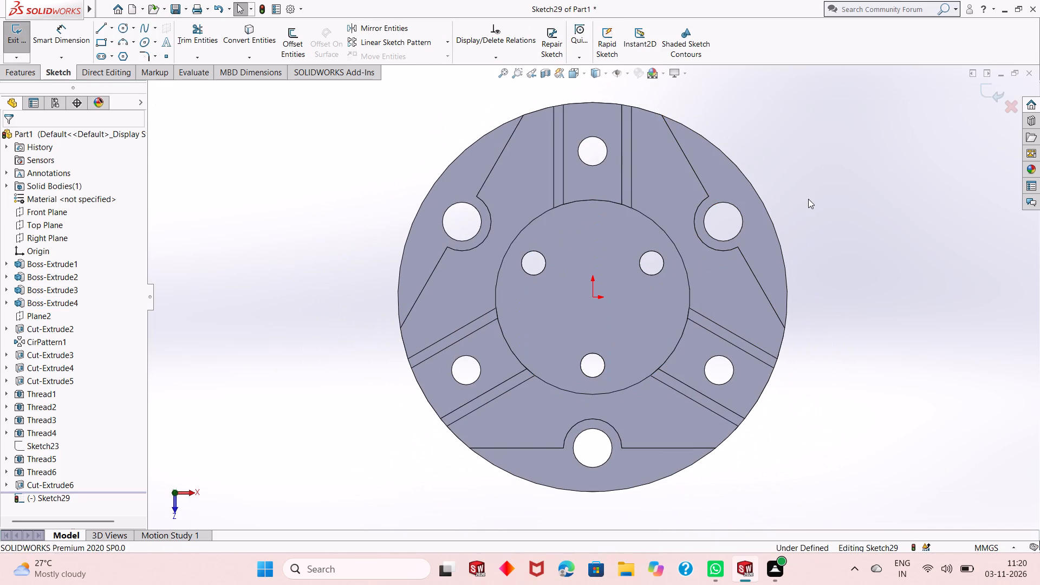
click(122, 27)
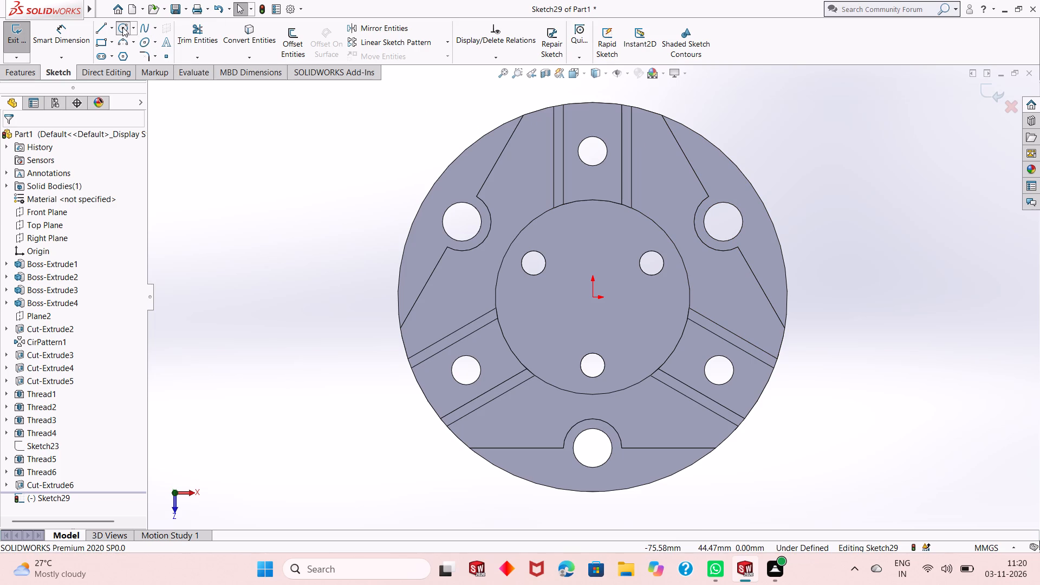
click(592, 296)
click(555, 324)
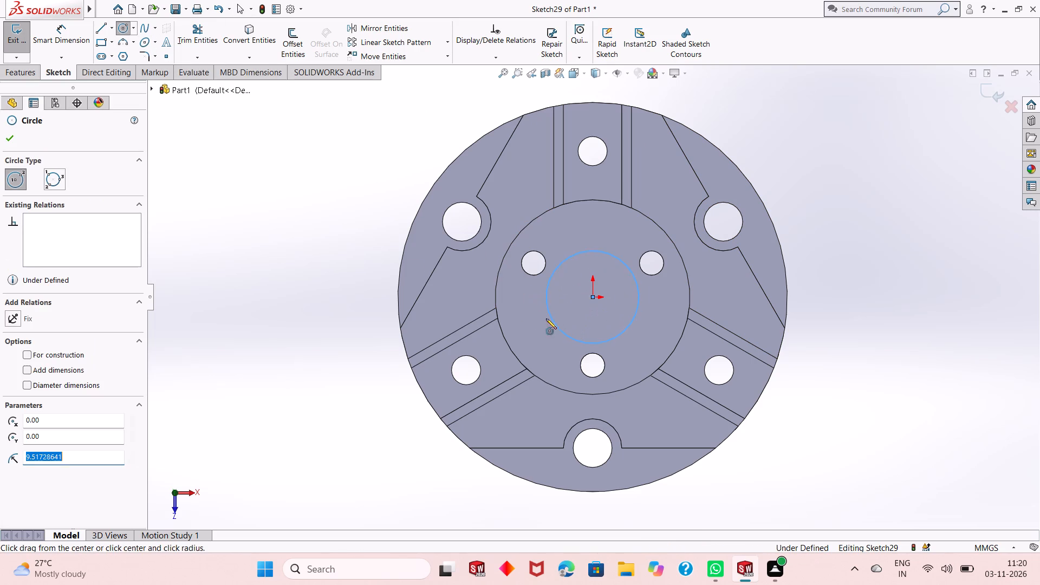
right_click(285, 196)
click(300, 203)
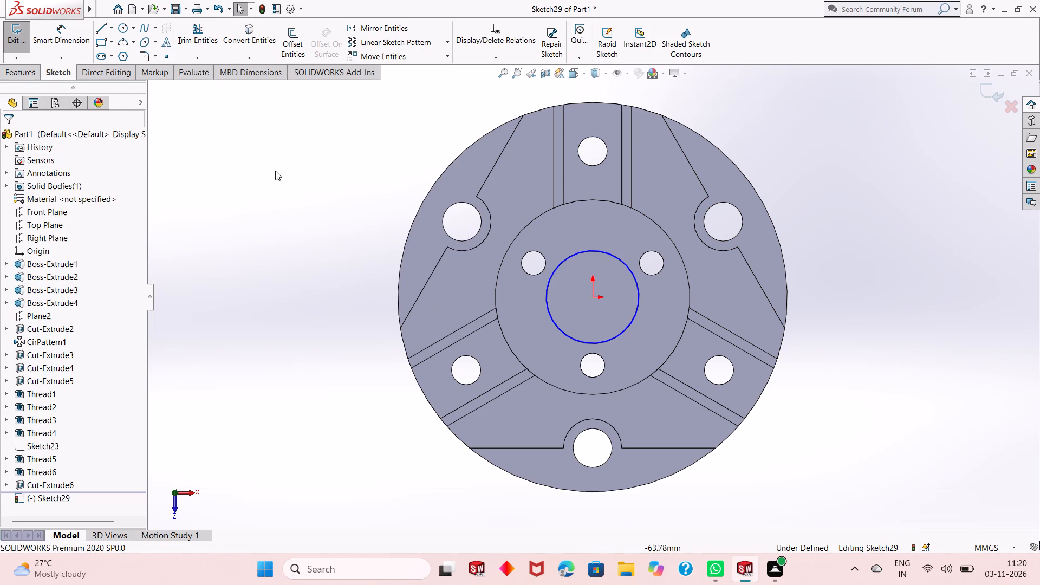
Dimension the central circle to an 18 mm diameter.
click(56, 38)
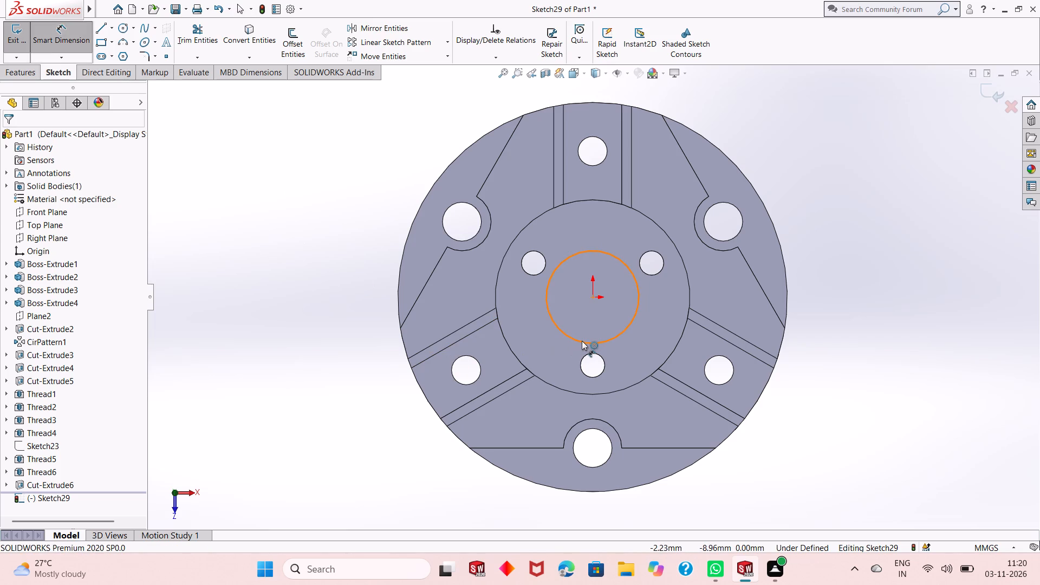
click(582, 341)
click(371, 366)
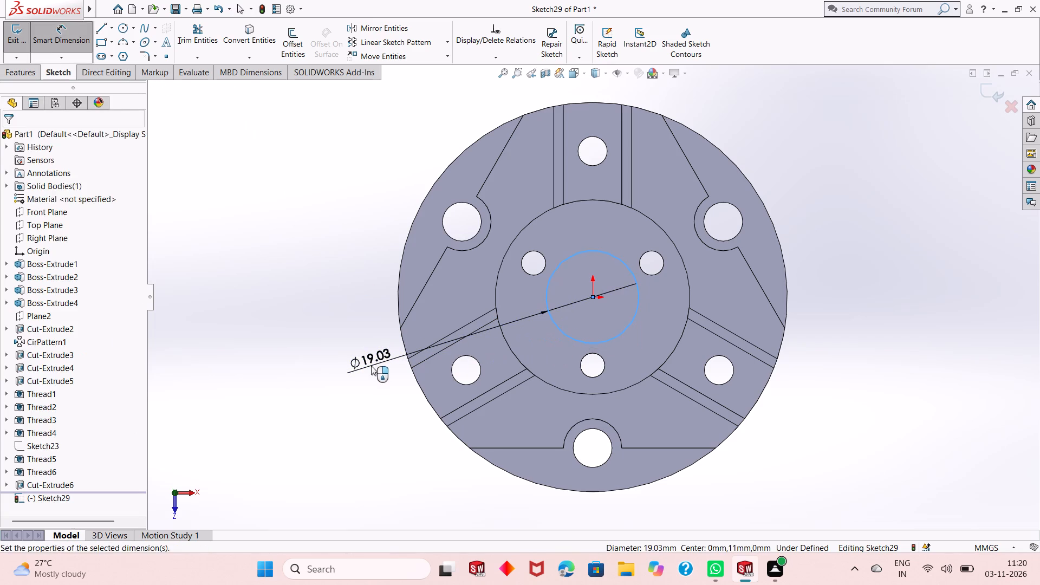
text(18)
key(Return)
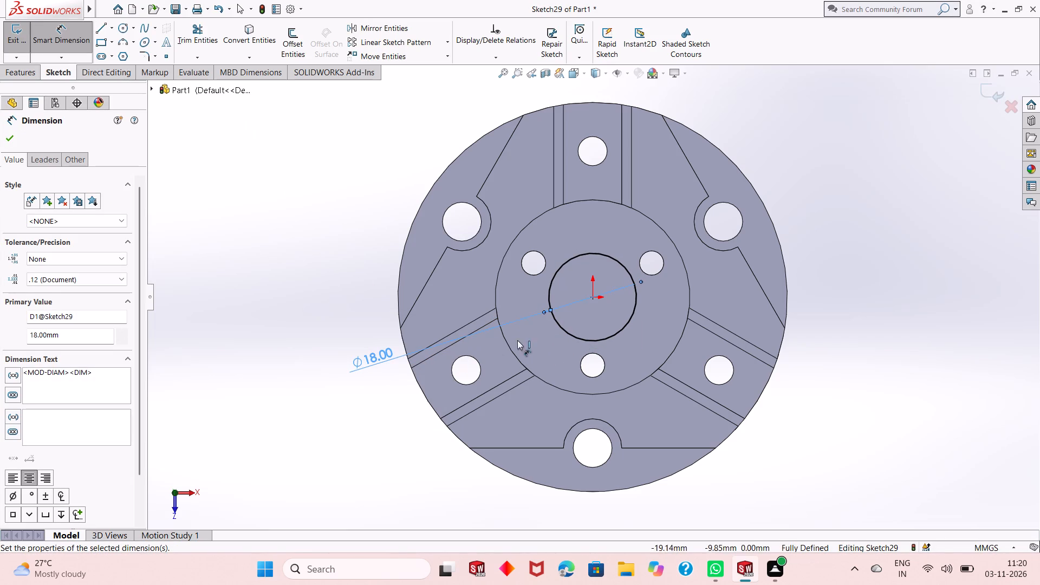
right_click(810, 207)
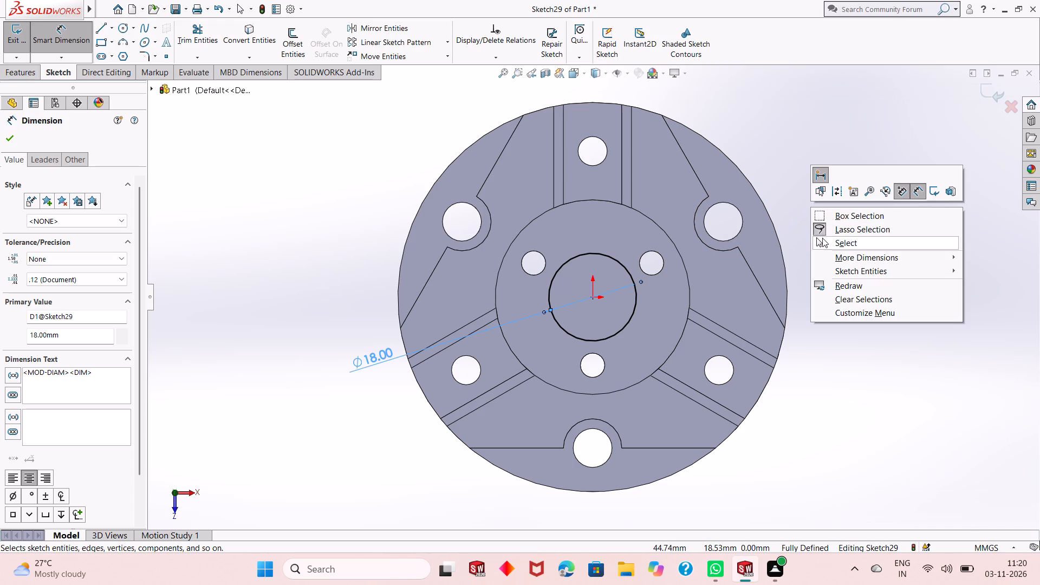
click(822, 238)
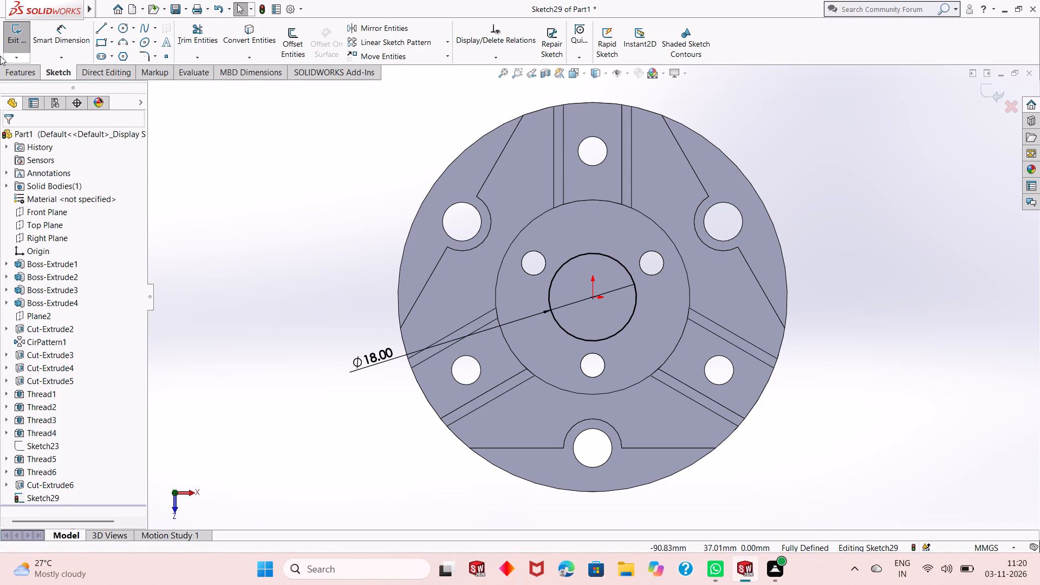
Cut the 18 mm central circle Through All the disc.
click(23, 75)
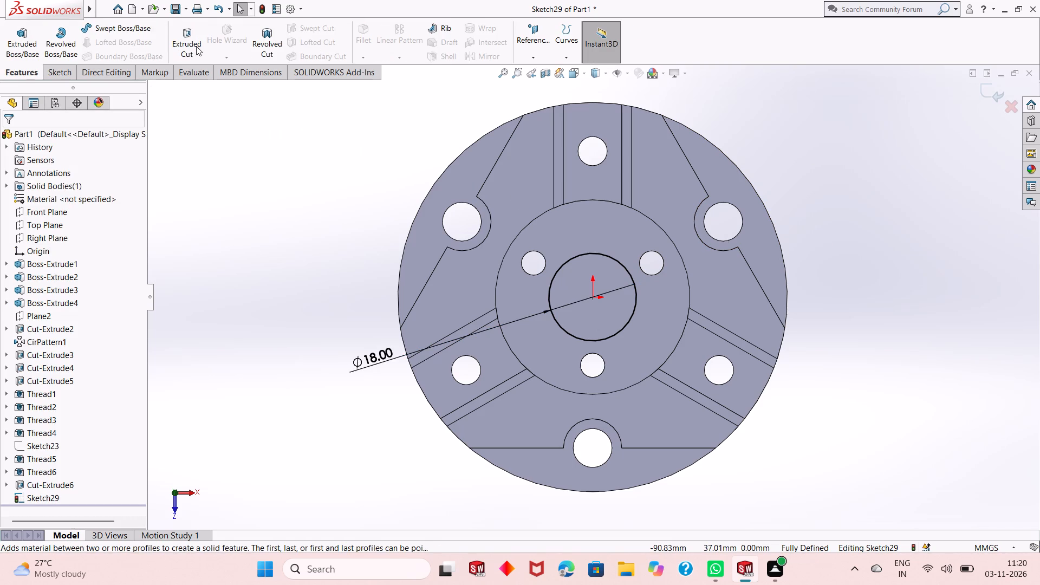
click(196, 46)
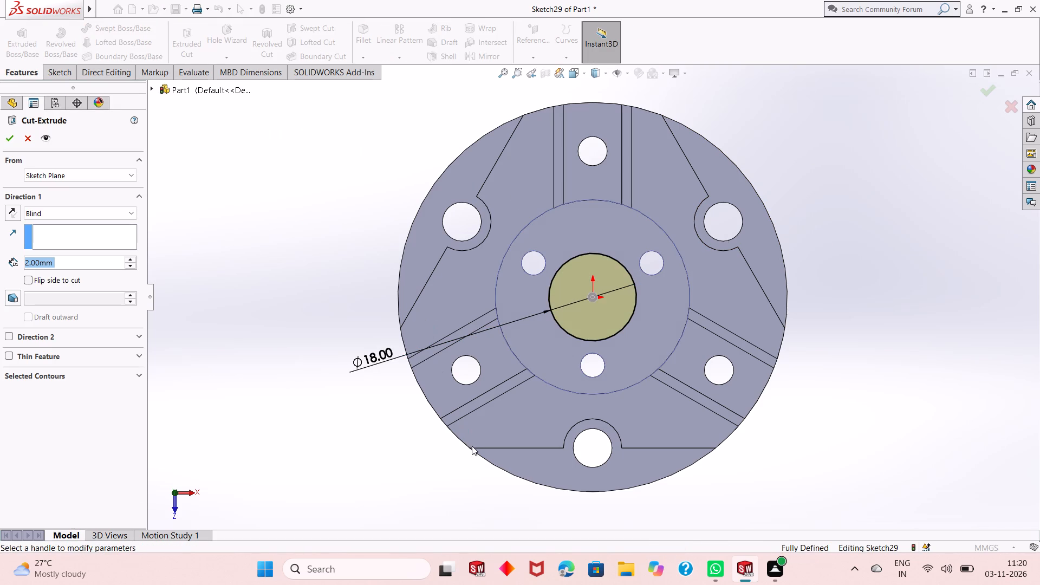
middle_drag(472, 446, 410, 206)
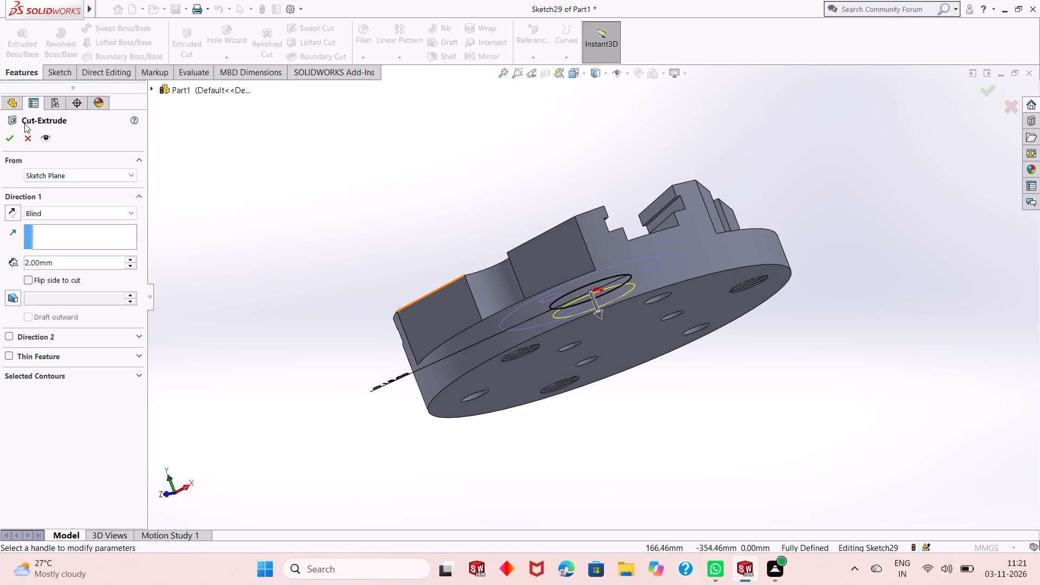
click(62, 211)
click(69, 232)
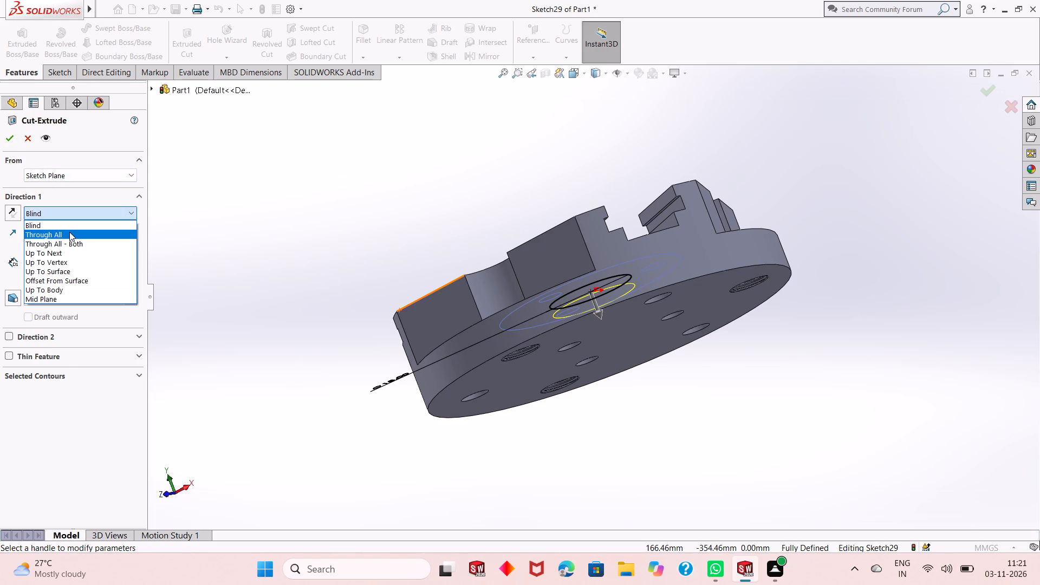
click(12, 140)
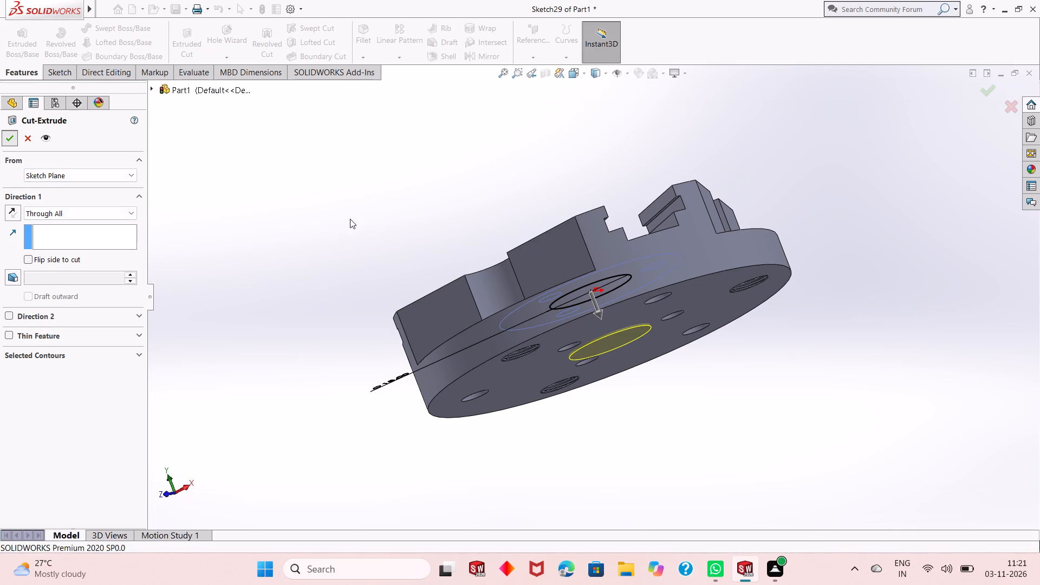
click(417, 231)
Examine the central bore, the surrounding small holes and the raised blocks from the underside and the top of the part.
middle_drag(617, 405, 596, 300)
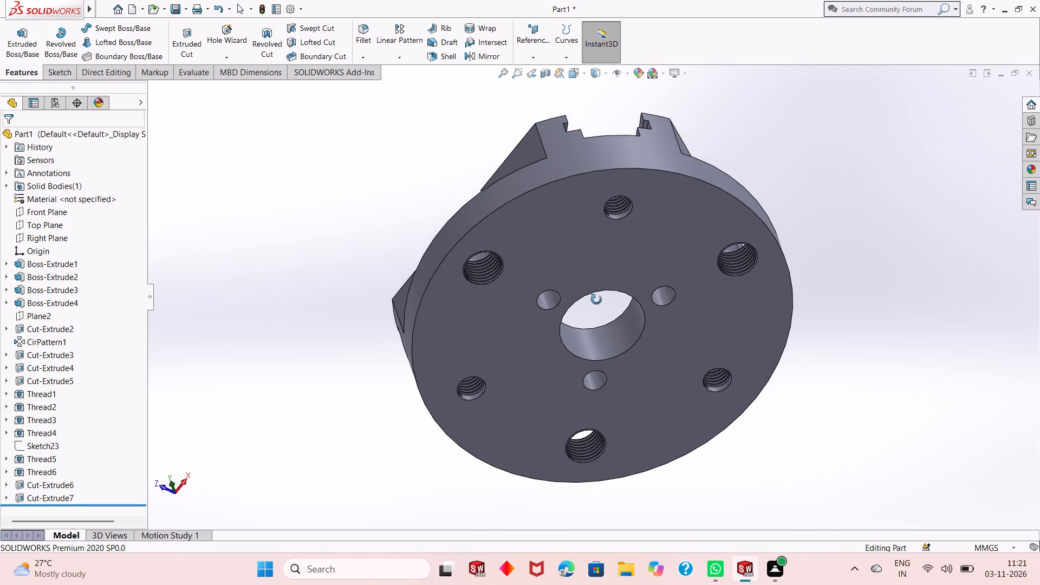
middle_drag(596, 300, 650, 468)
middle_drag(572, 303, 576, 365)
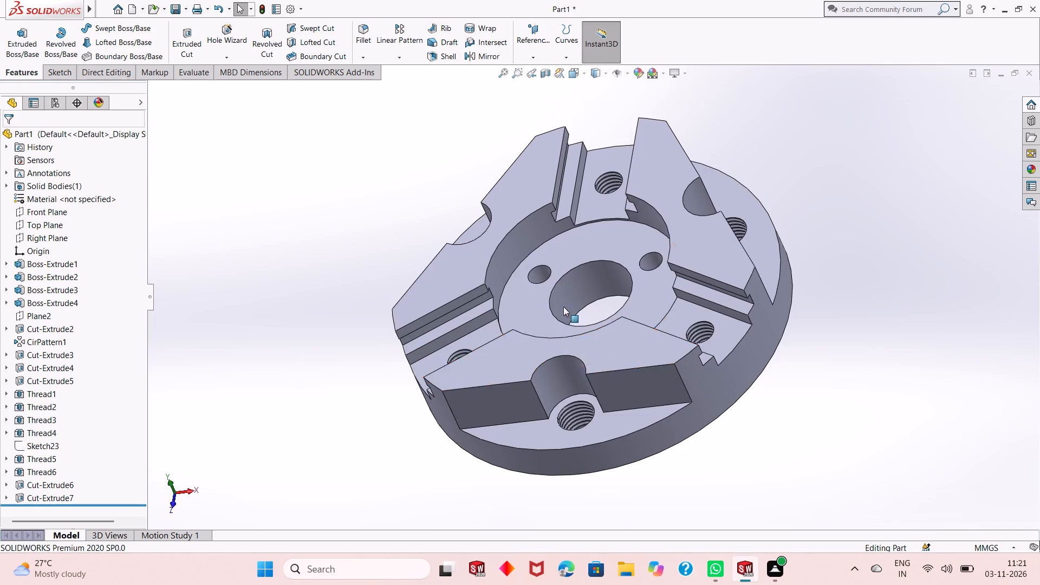
scroll(561, 291, down, 4)
middle_drag(564, 330, 571, 366)
middle_drag(604, 343, 613, 386)
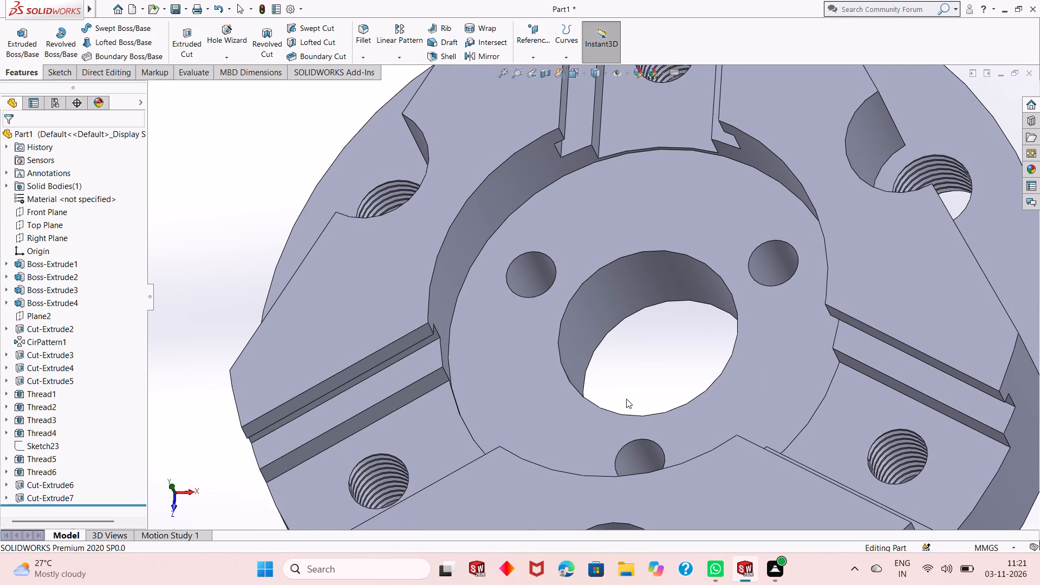
scroll(547, 374, up, 1)
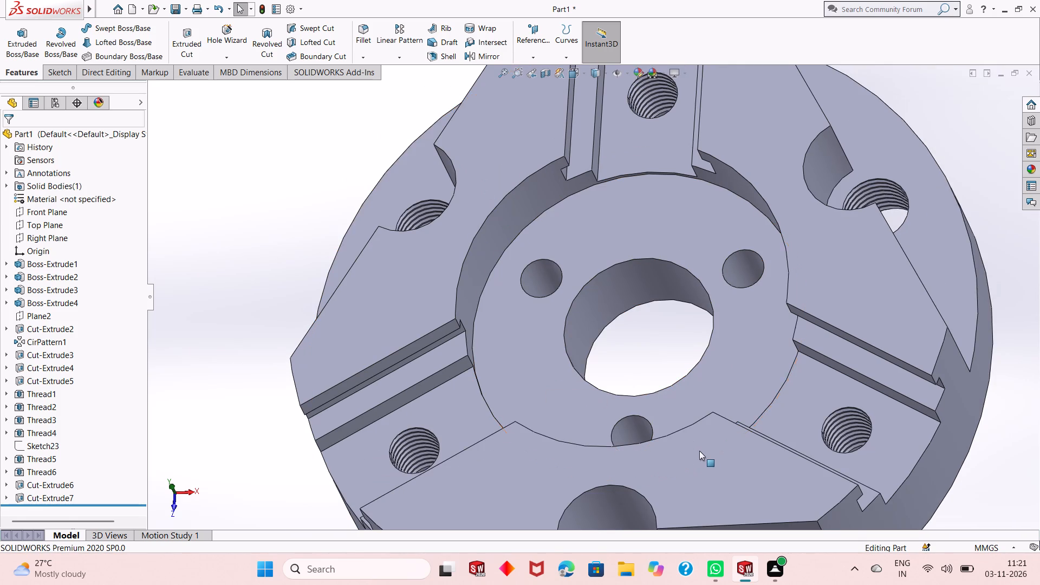
scroll(701, 454, up, 2)
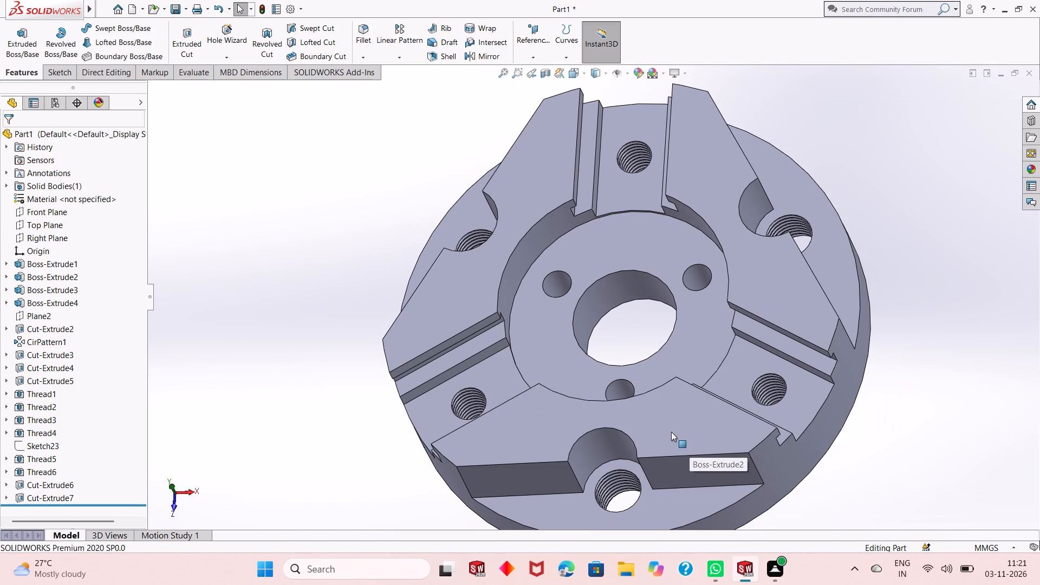
middle_drag(682, 464, 679, 393)
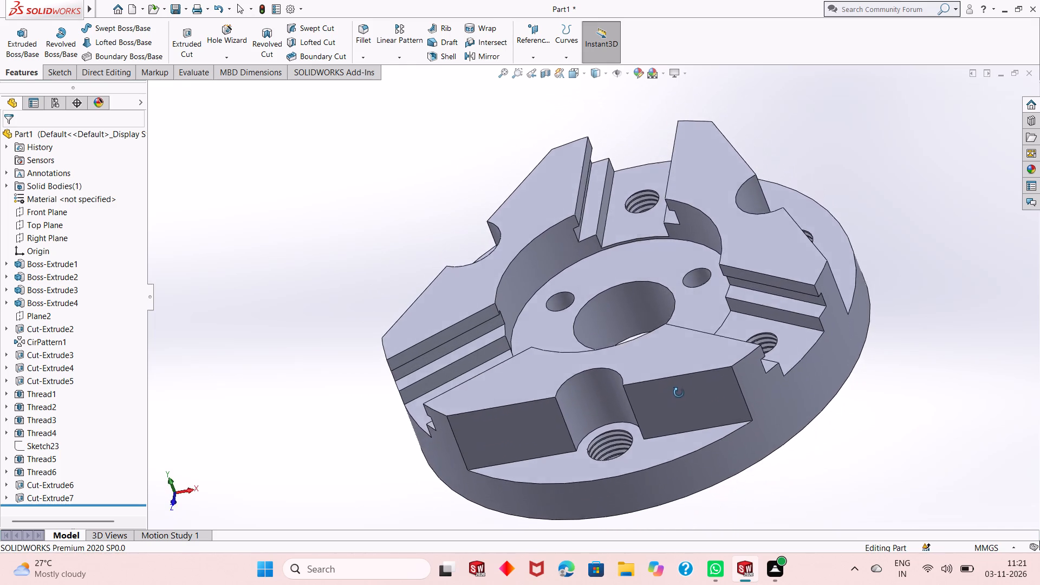
middle_drag(679, 393, 686, 406)
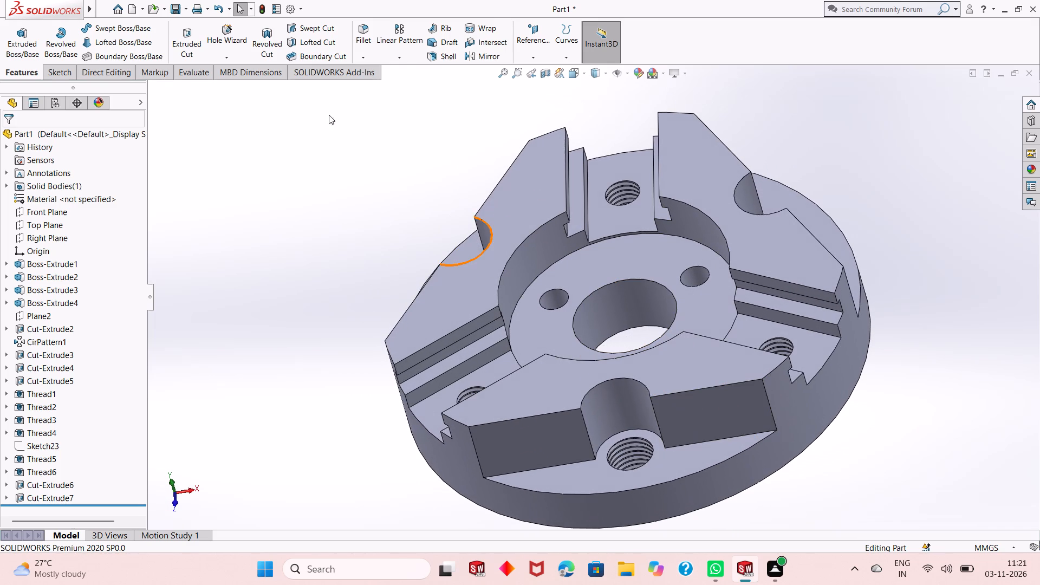
Chamfer the central bore's upper edge and the inner arc edges of the three raised blocks by 1 mm at 45 degrees.
click(365, 57)
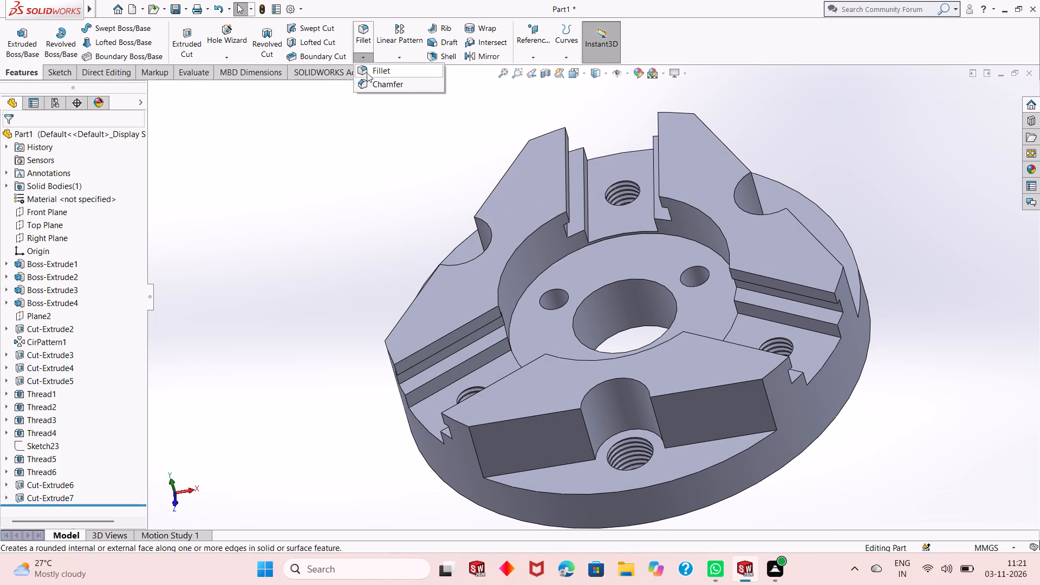
click(367, 84)
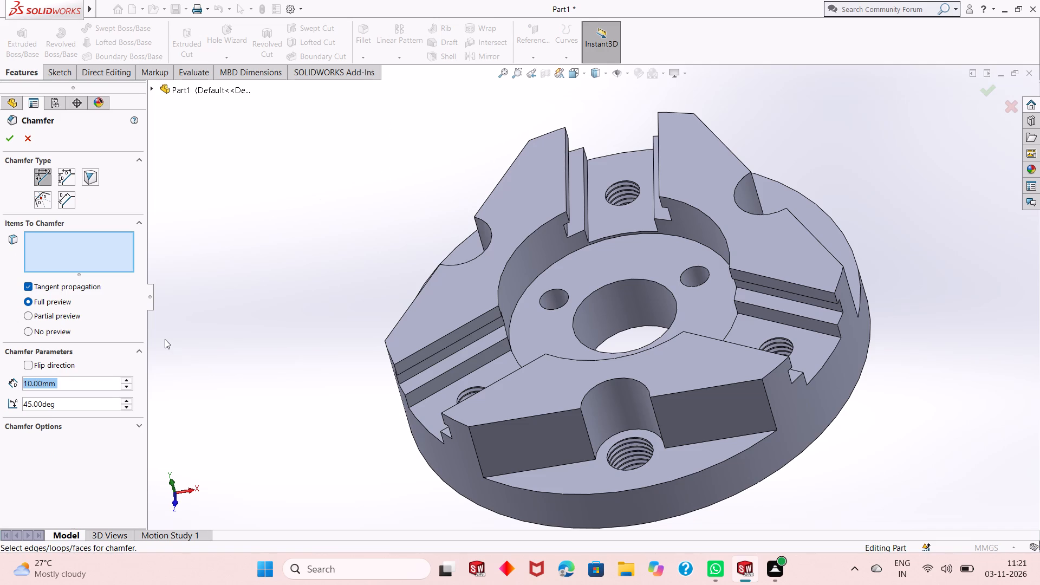
key(1)
key(Return)
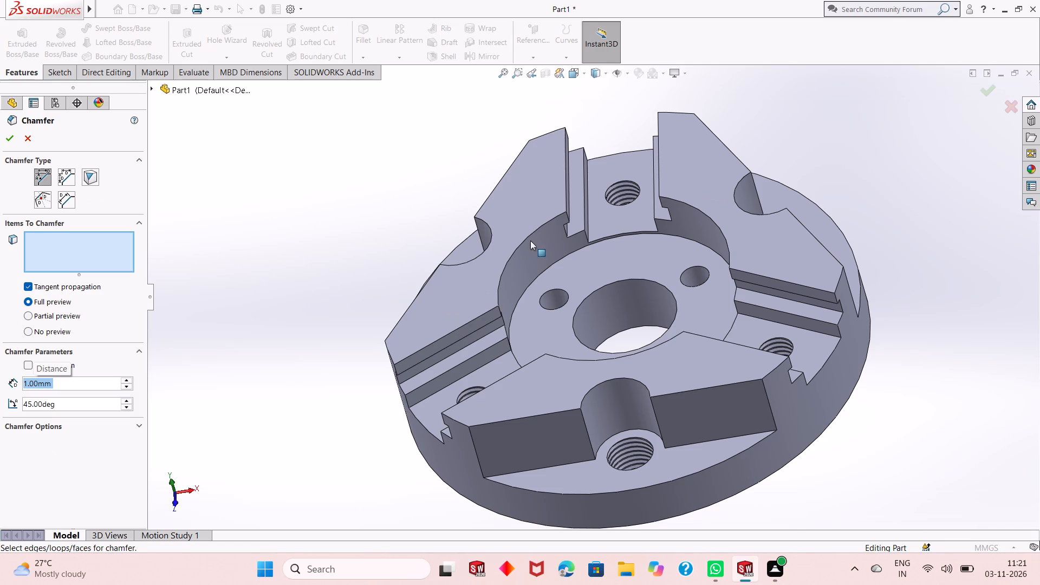
click(581, 304)
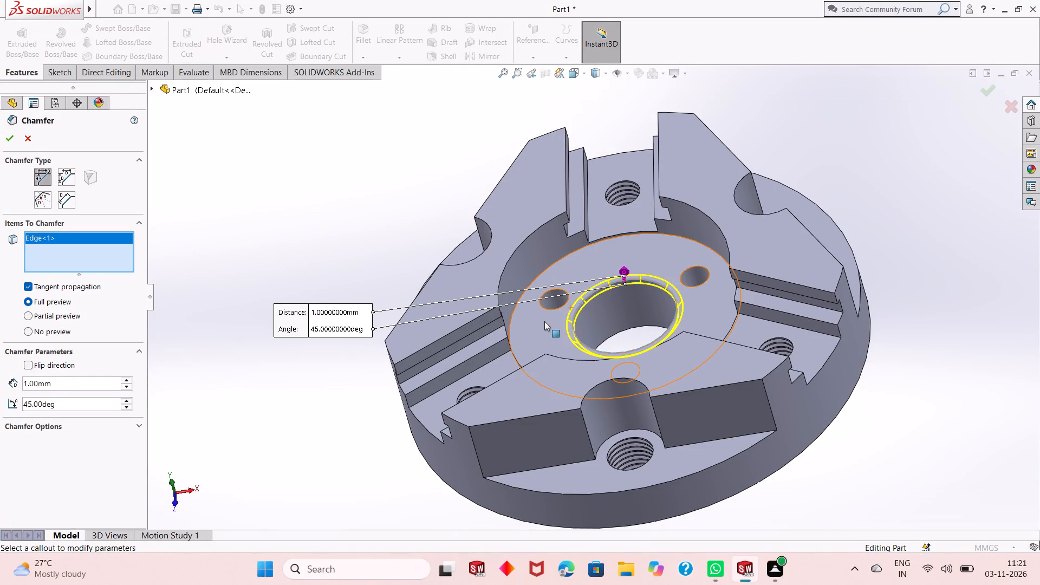
click(509, 259)
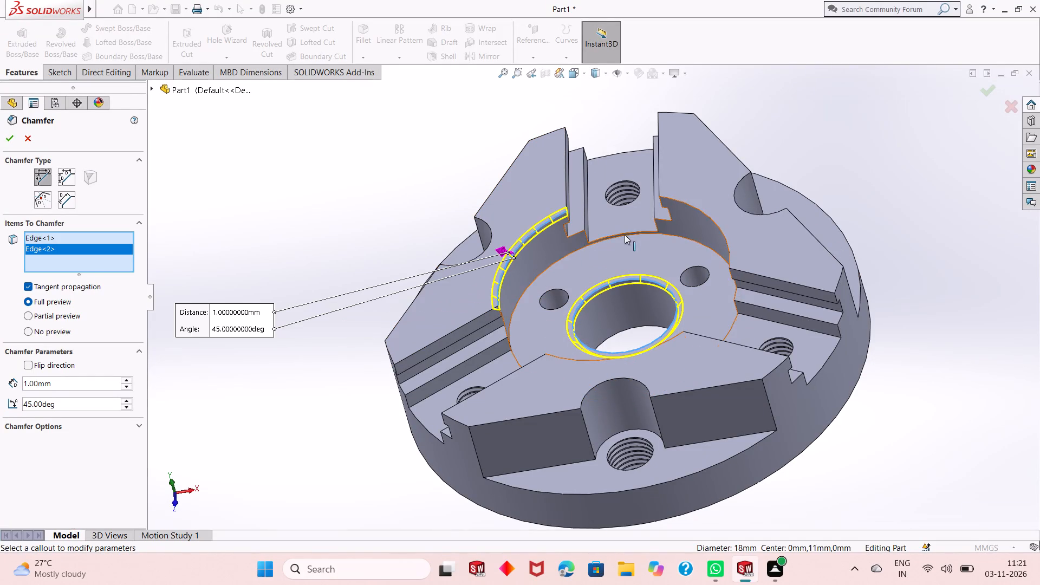
click(703, 213)
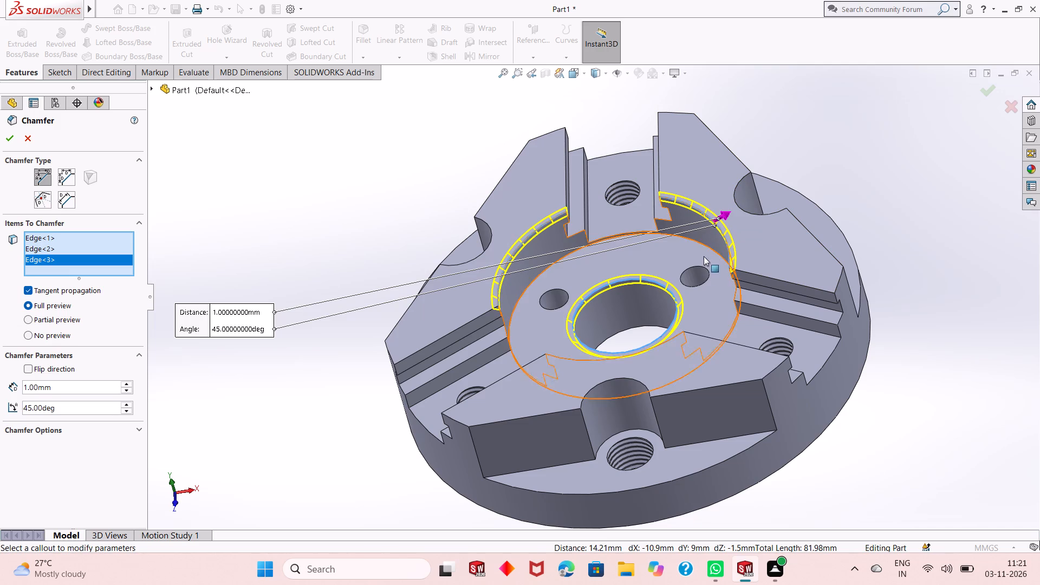
click(658, 346)
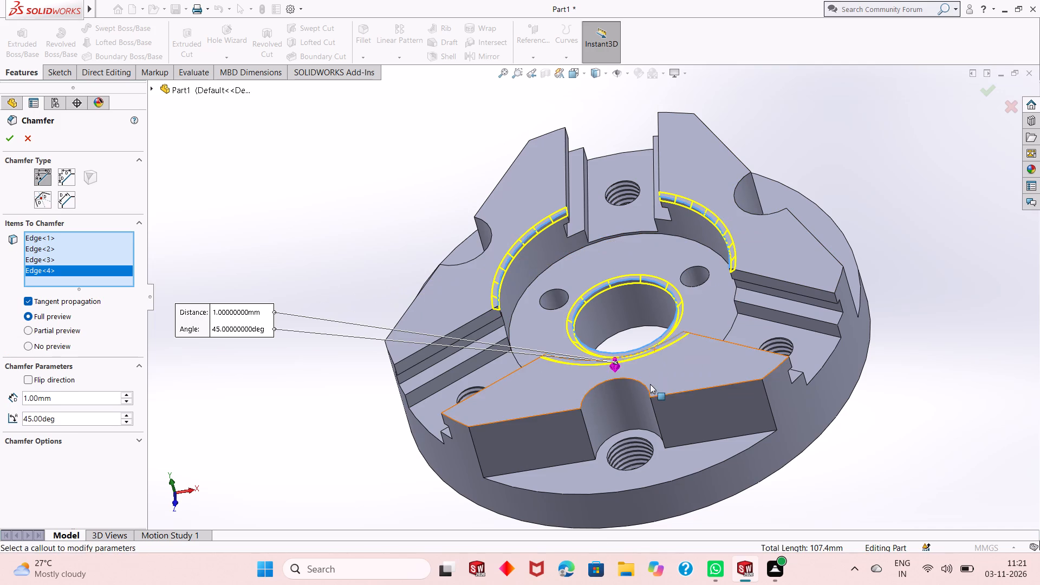
middle_drag(650, 384, 766, 343)
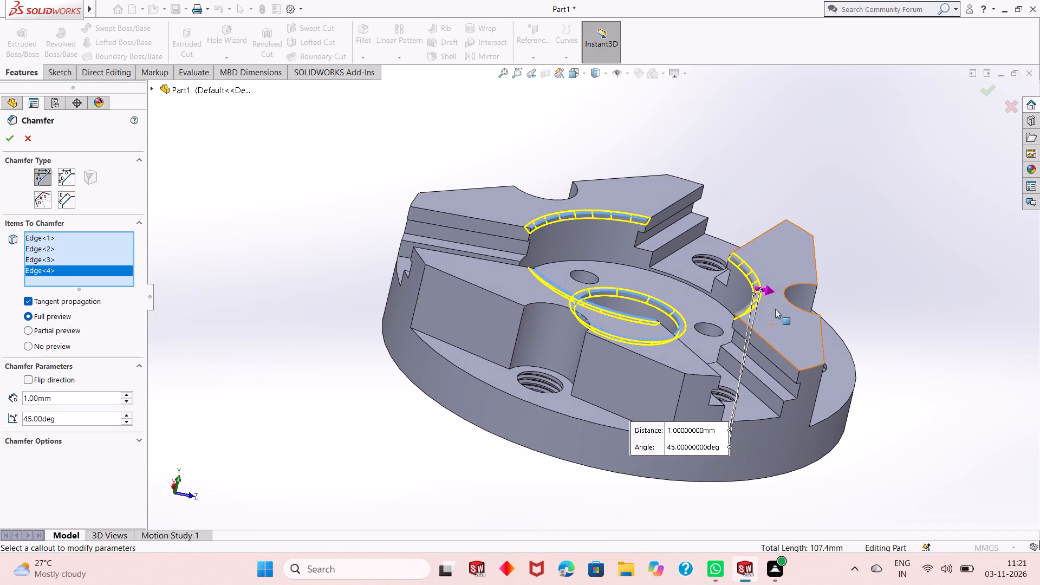
click(765, 288)
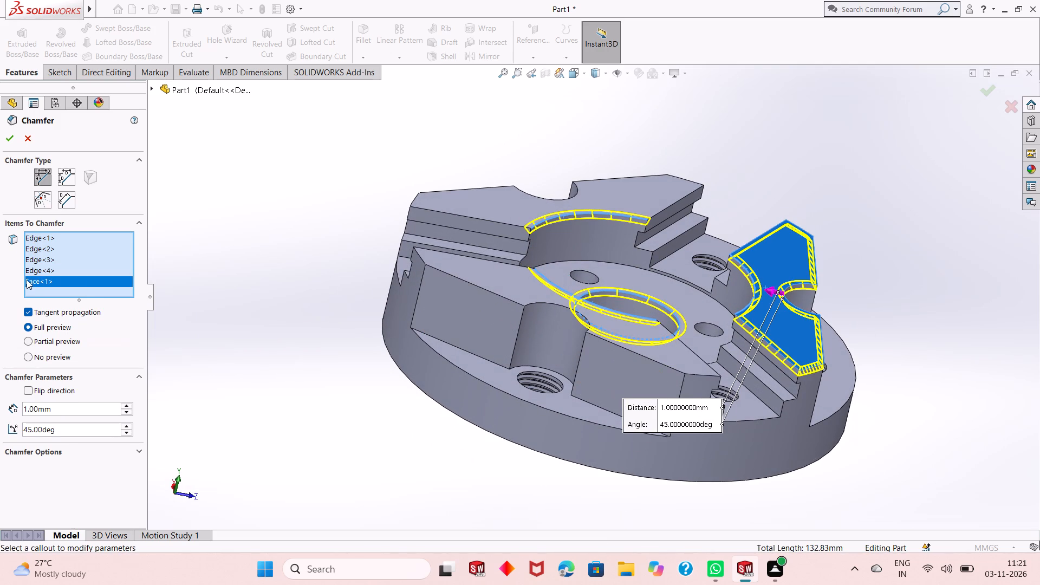
right_click(34, 281)
click(127, 309)
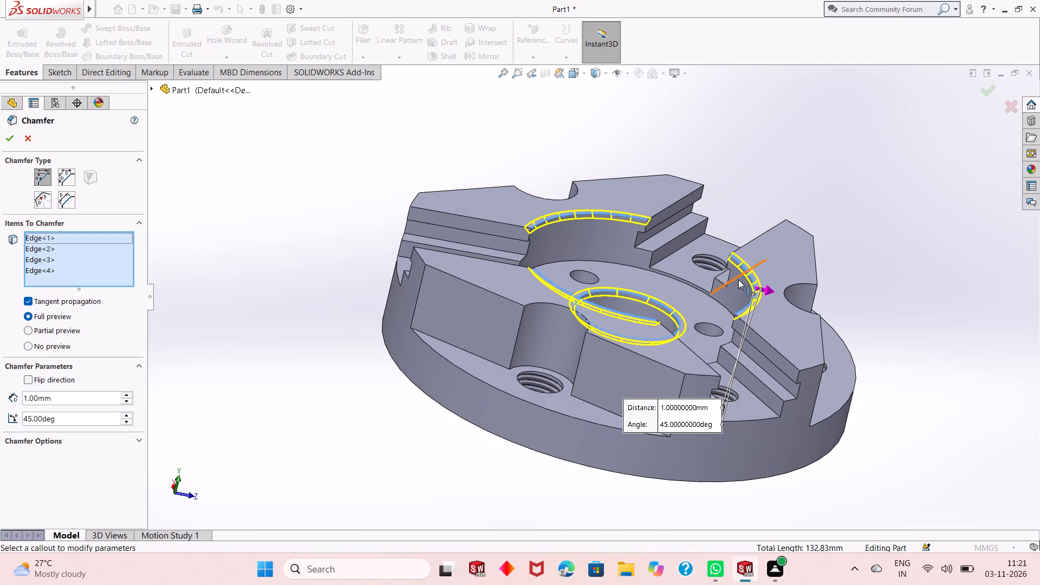
scroll(741, 268, down, 4)
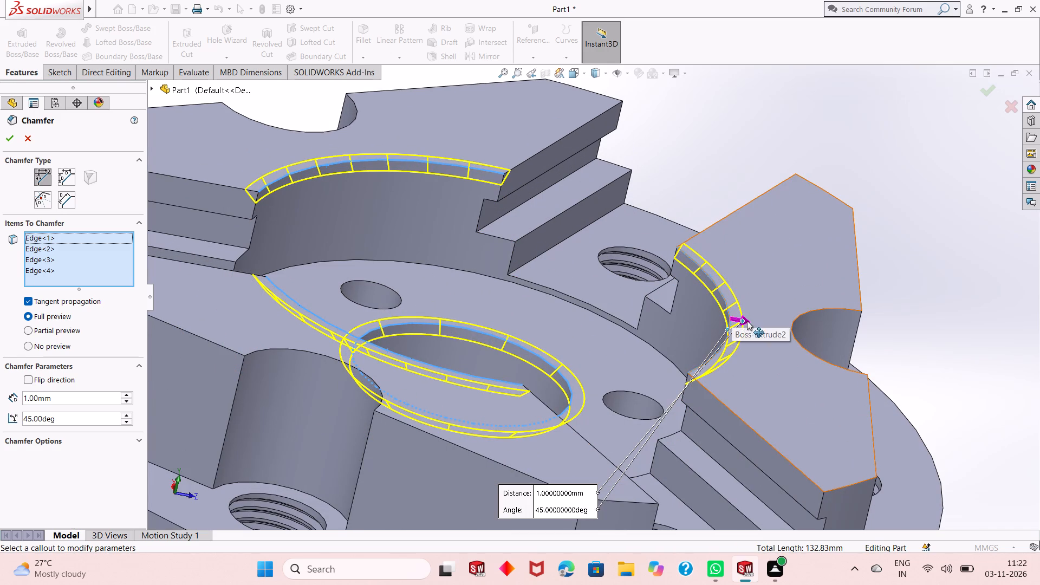
scroll(747, 321, down, 8)
click(628, 304)
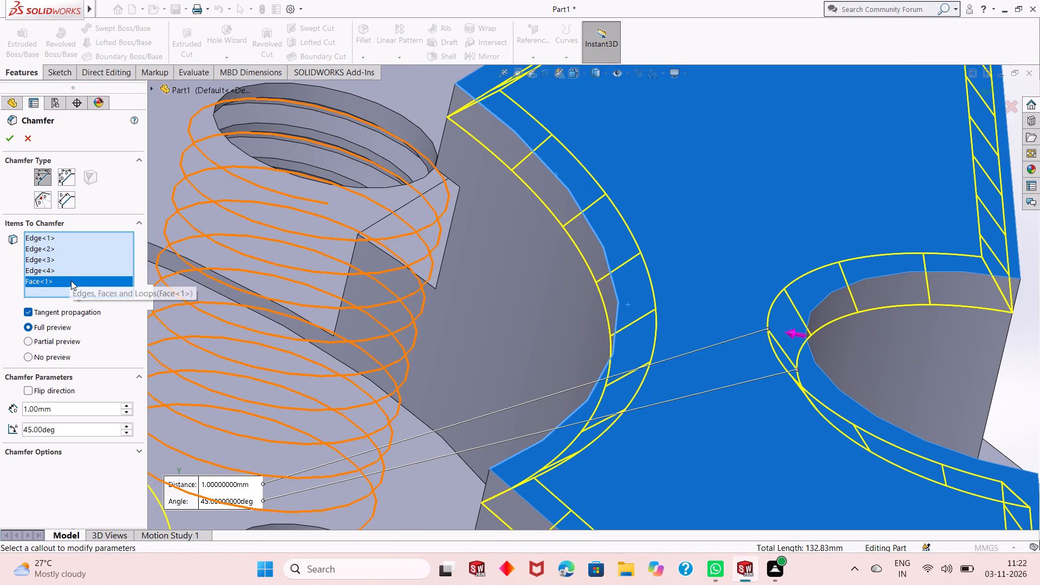
right_click(72, 281)
click(131, 305)
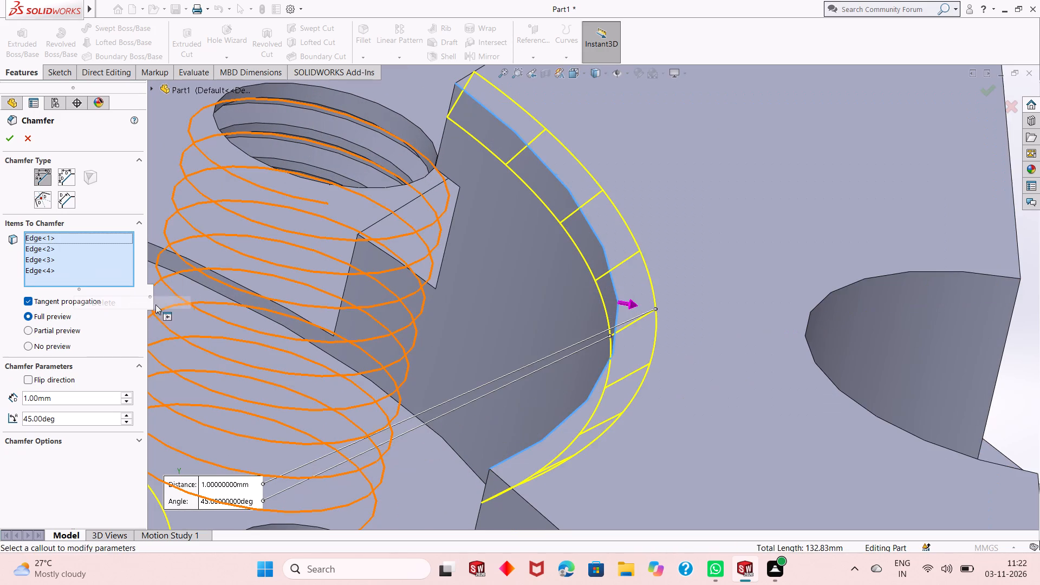
scroll(422, 354, up, 6)
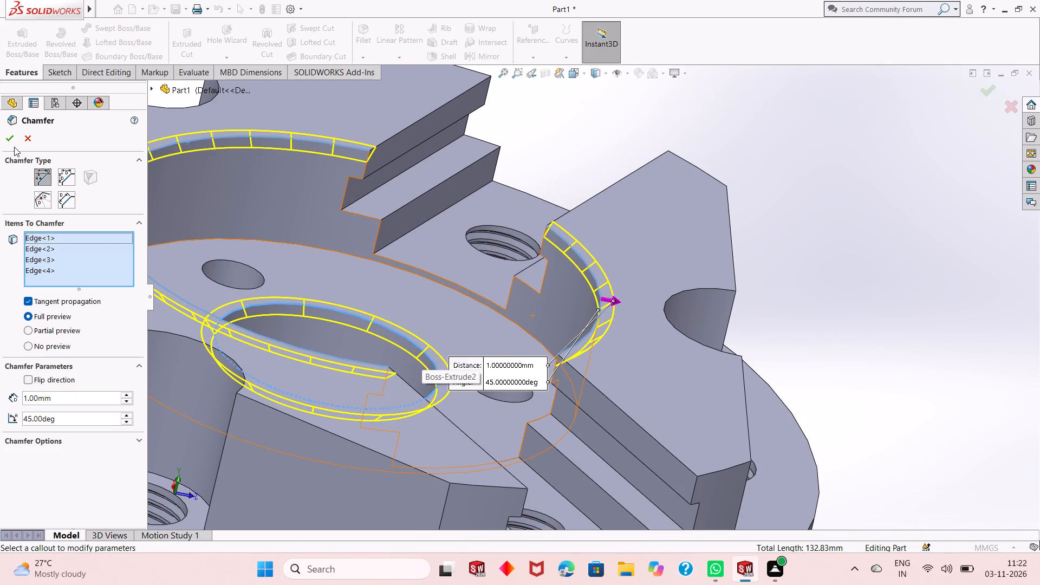
click(12, 140)
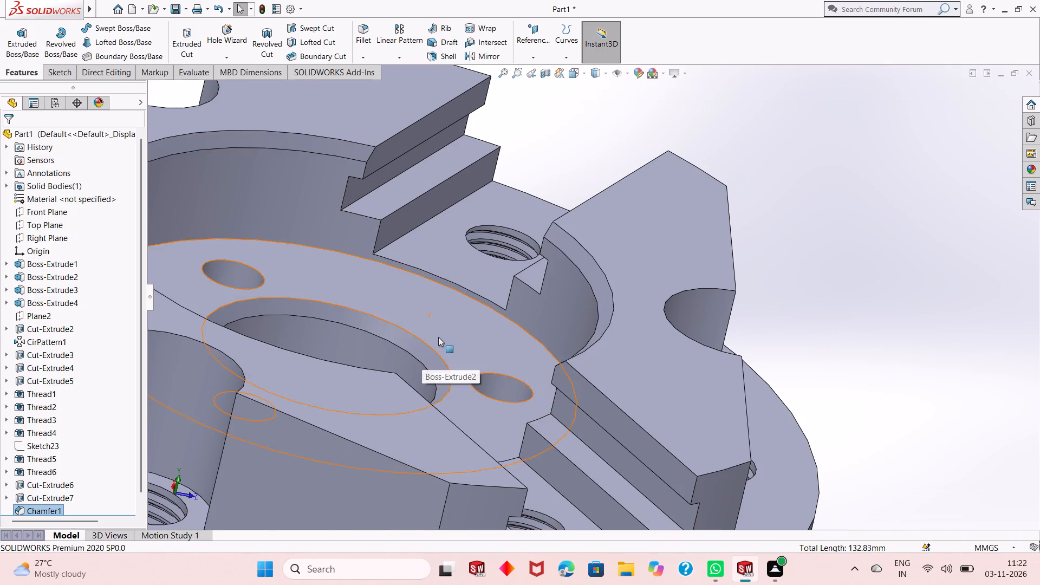
Examine the chamfered central bore and the inner edges of the raised blocks from several angles.
scroll(438, 337, up, 3)
middle_drag(438, 339, 400, 310)
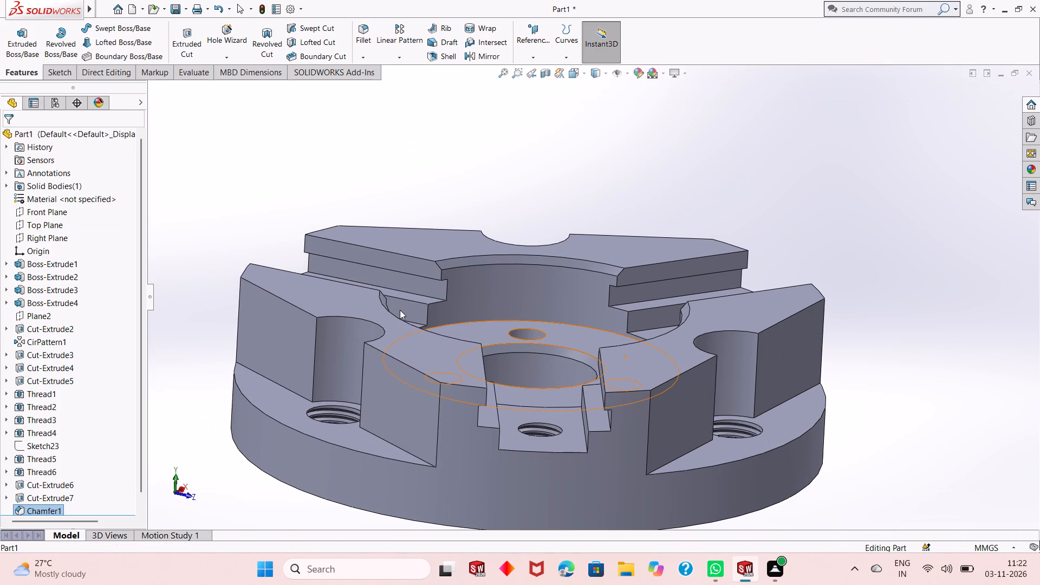
middle_drag(804, 262, 795, 290)
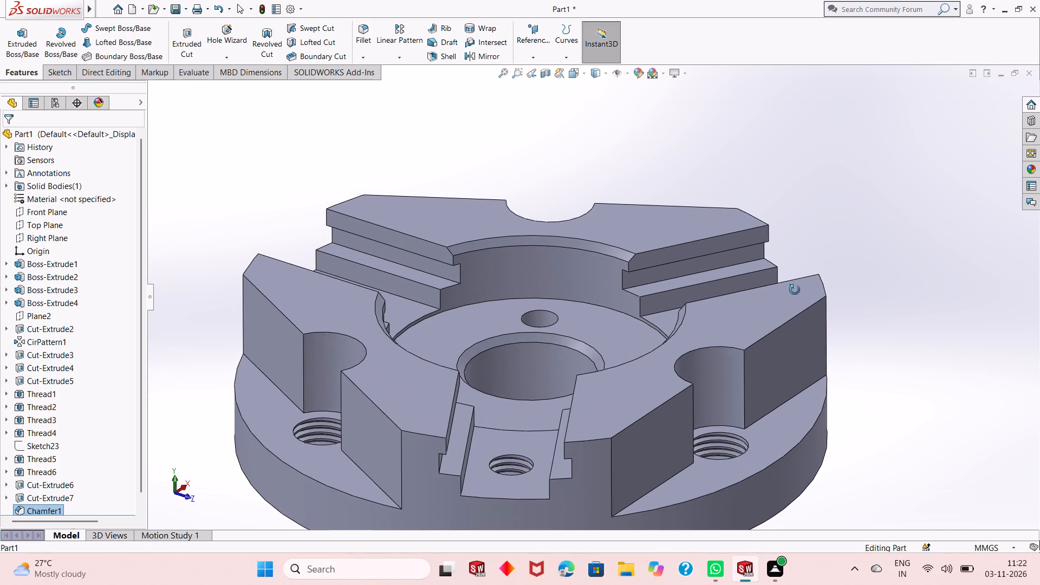
middle_drag(795, 290, 793, 297)
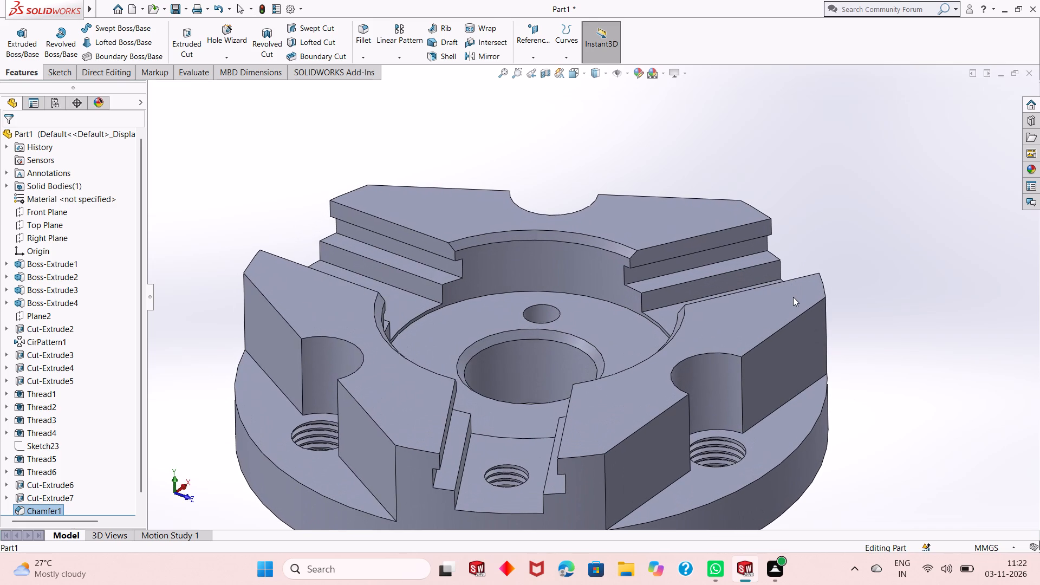
middle_drag(793, 297, 780, 333)
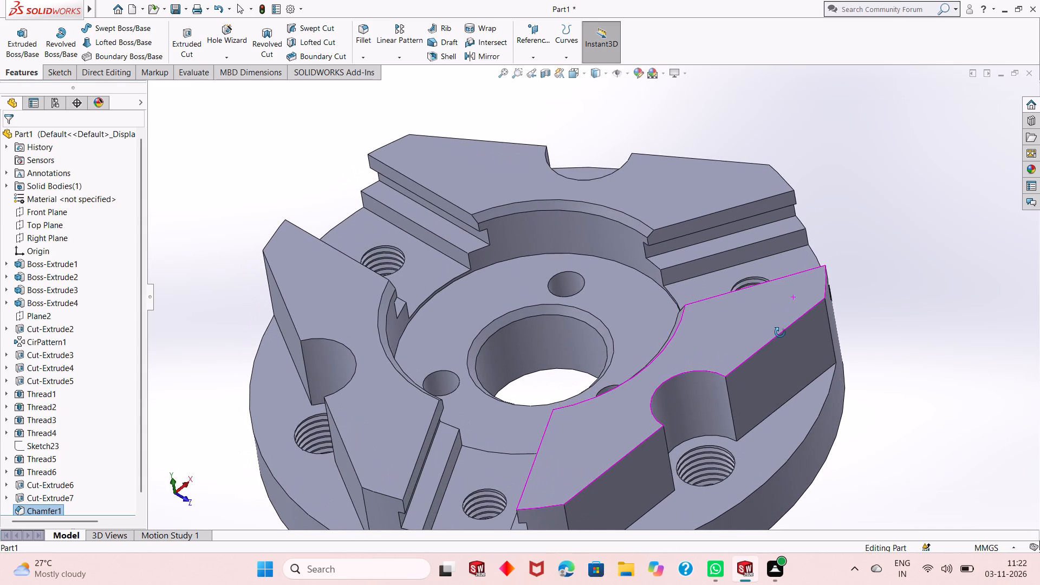
middle_drag(780, 333, 779, 335)
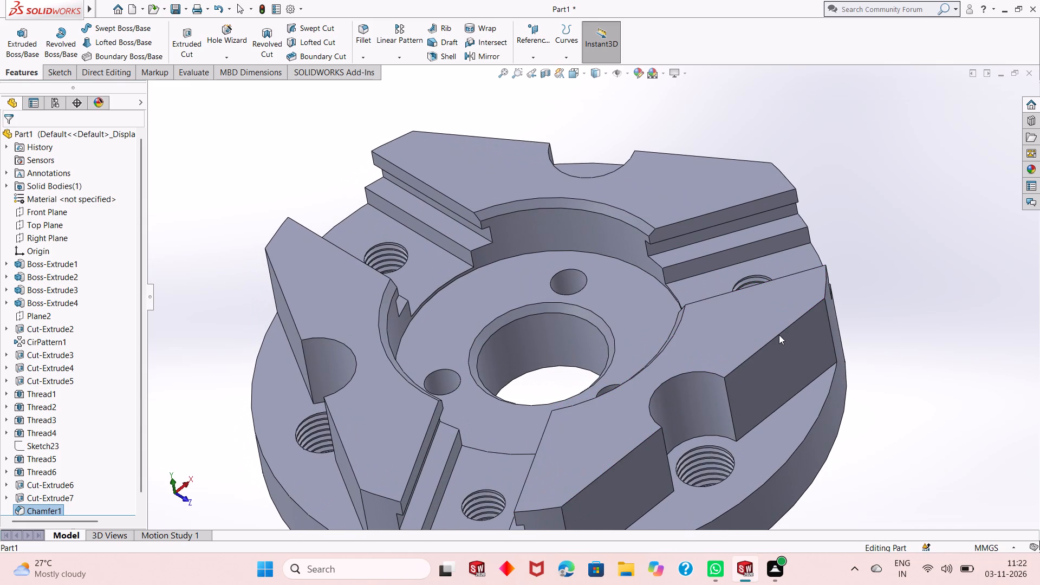
middle_drag(700, 398, 691, 347)
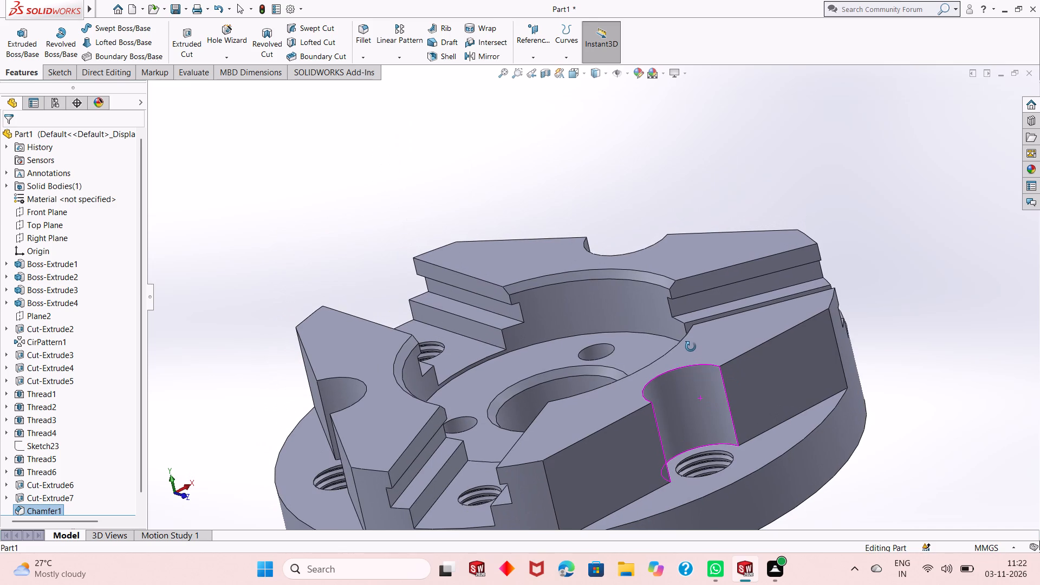
middle_drag(691, 347, 691, 347)
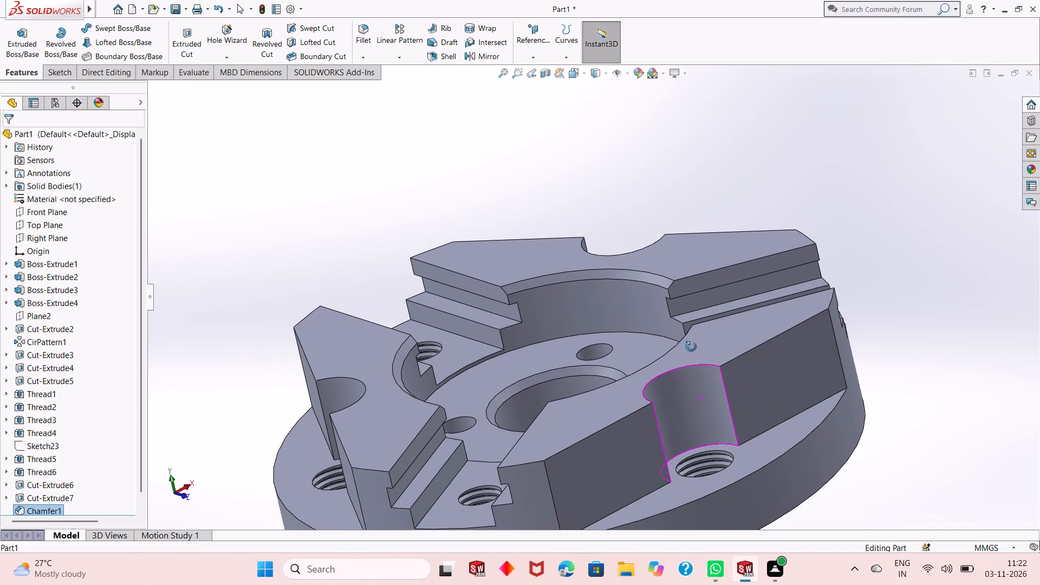
middle_drag(691, 347, 692, 388)
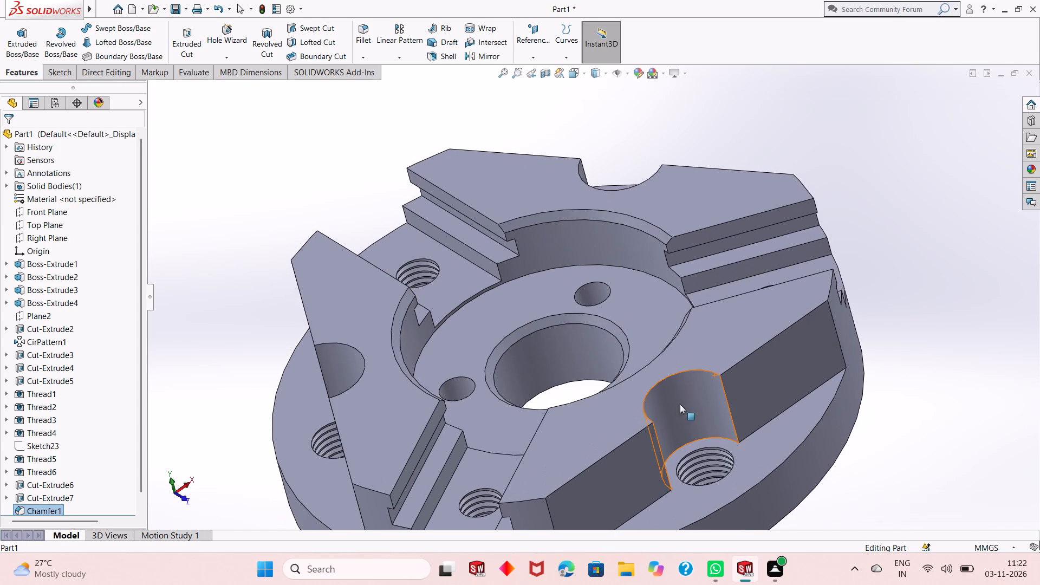
scroll(638, 406, up, 3)
middle_drag(792, 356, 788, 421)
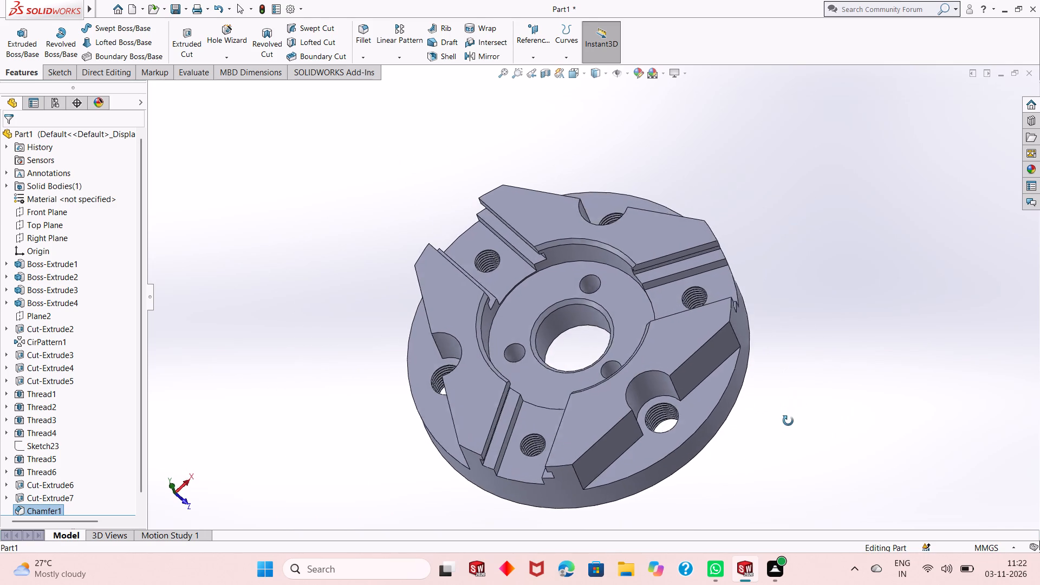
middle_drag(788, 421, 789, 368)
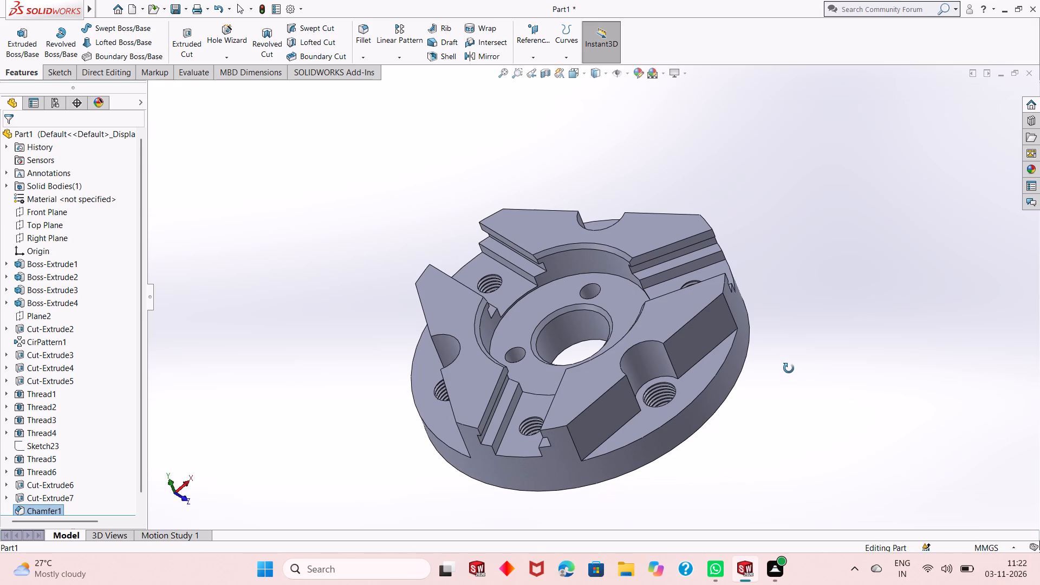
middle_drag(789, 368, 792, 353)
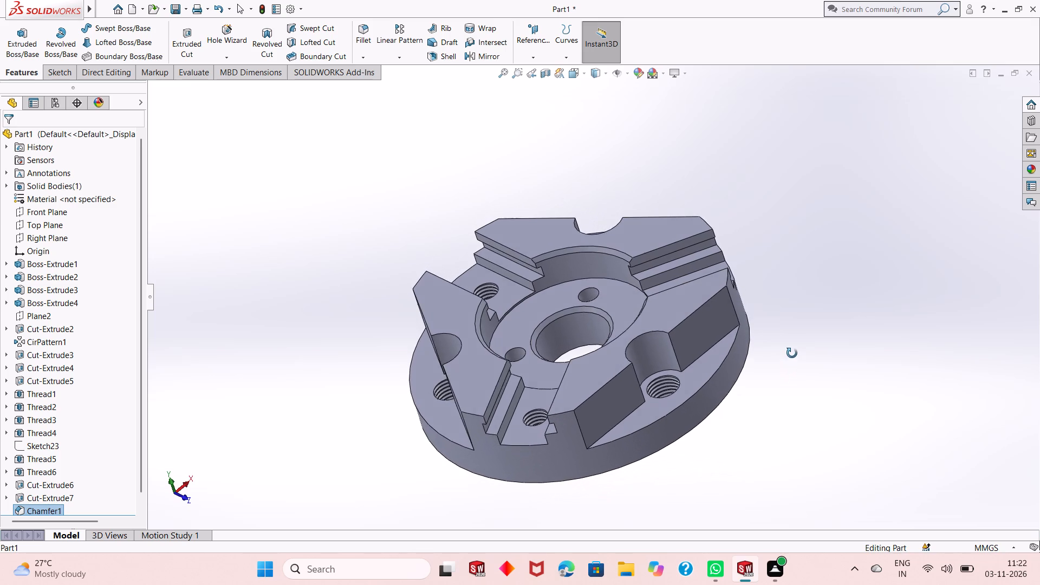
middle_drag(792, 353, 786, 349)
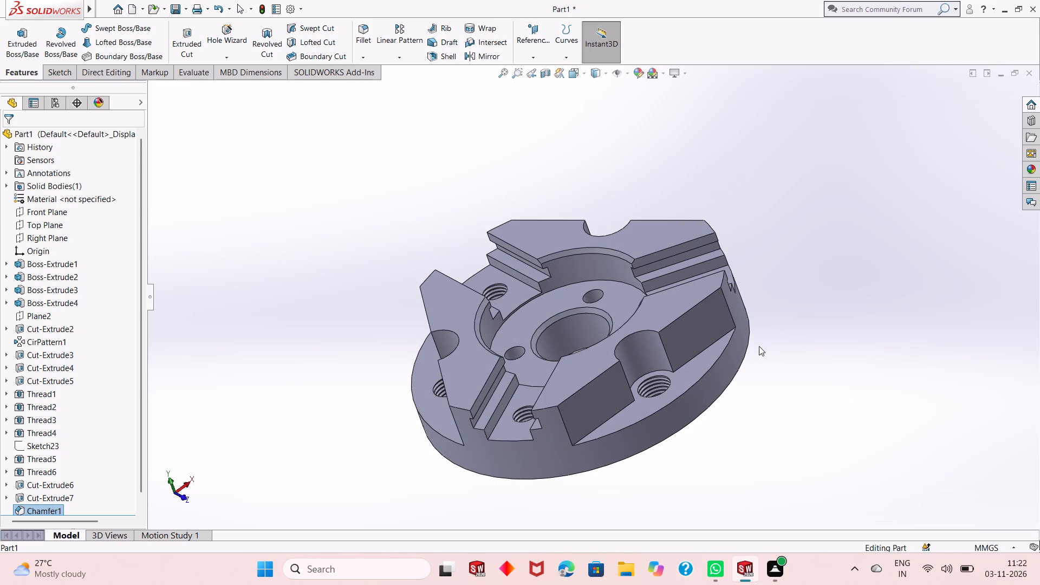
middle_drag(734, 382, 733, 361)
middle_drag(639, 346, 653, 391)
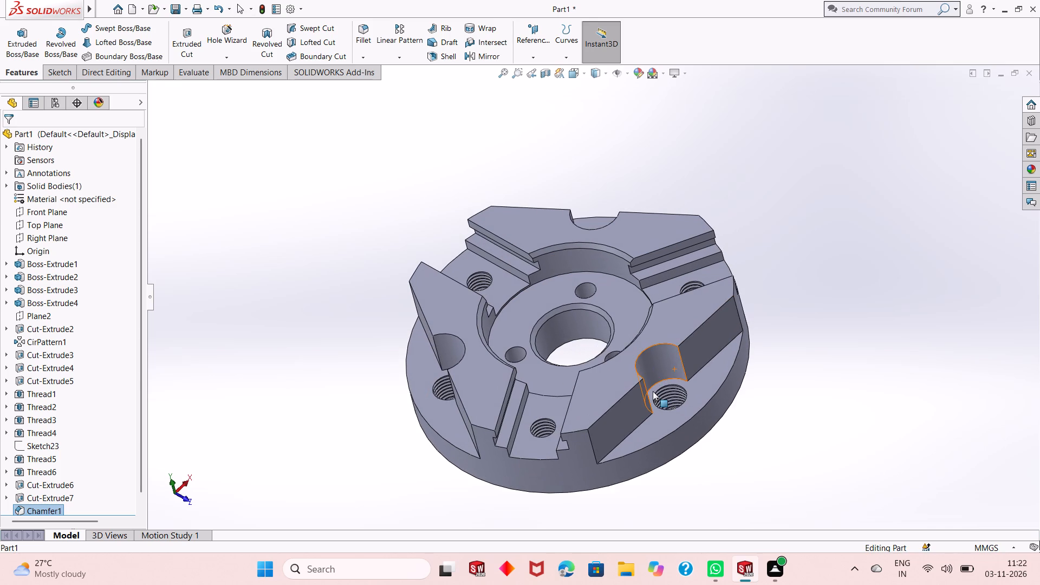
click(788, 240)
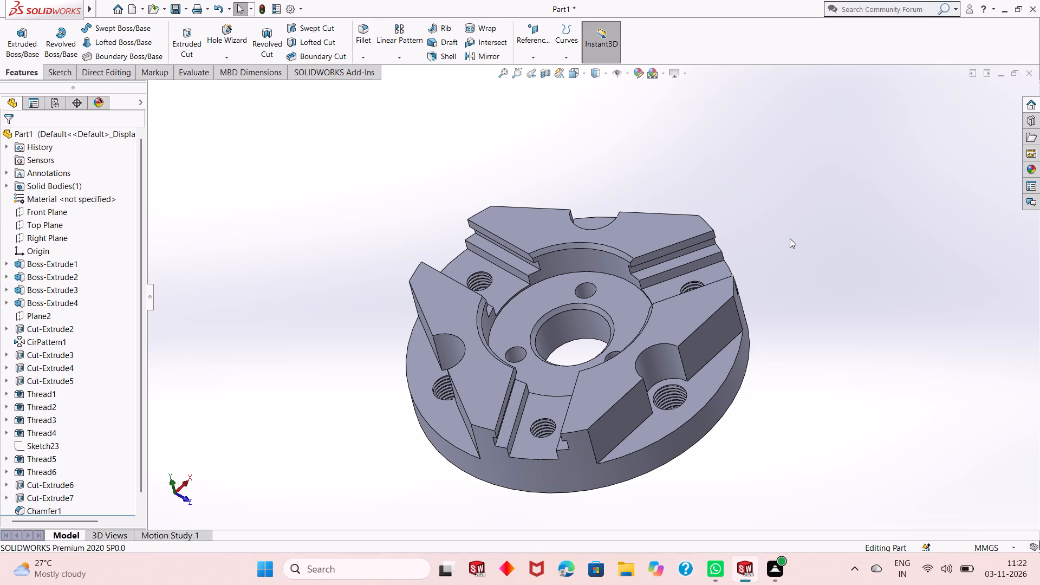
Save the part as "Jaw chuck back plate" in the Dp SolidWorks folder.
key(ctrl+s)
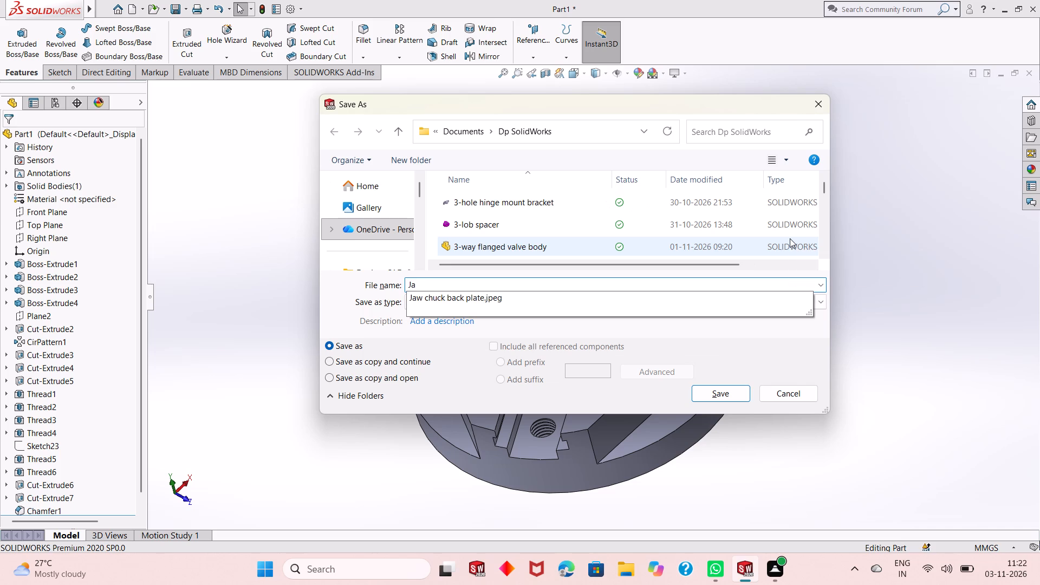
text(w)
key(space)
text(chuck)
key(space)
text(back plate)
key(Return)
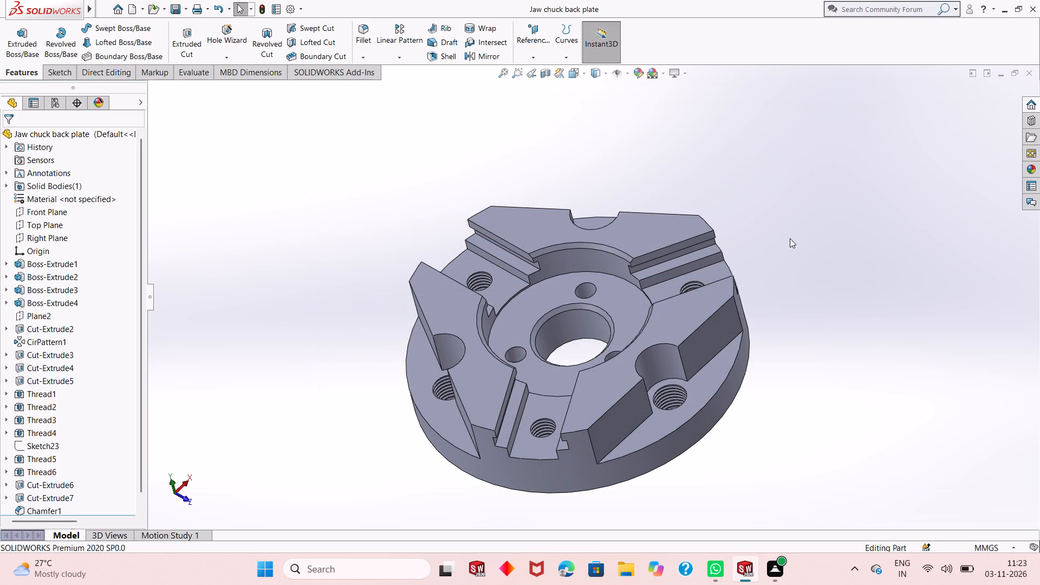
Export a PDF copy of the part under the name "Jaw chuck back plate" in the same folder.
click(184, 8)
click(198, 37)
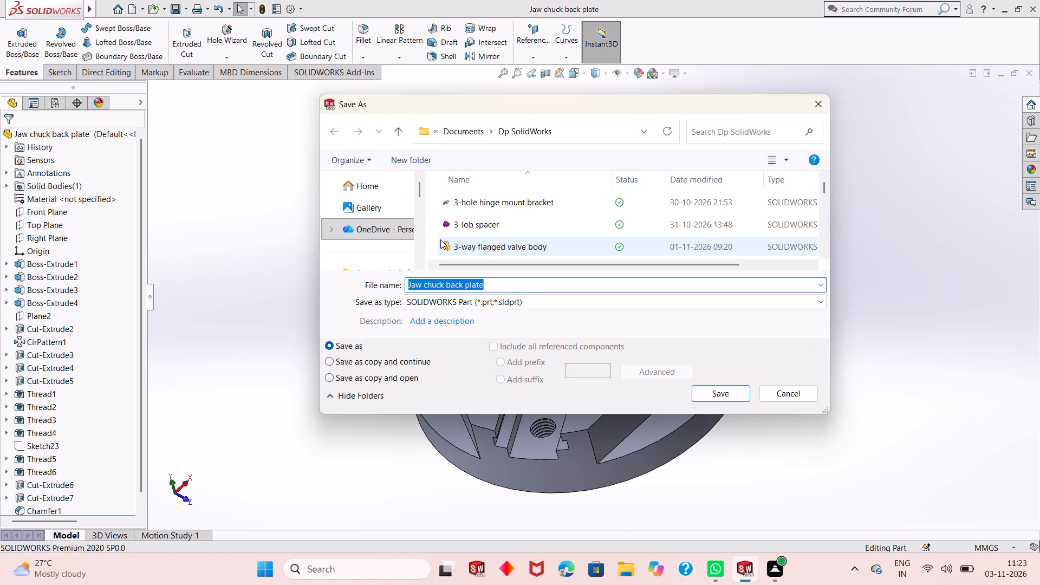
click(545, 299)
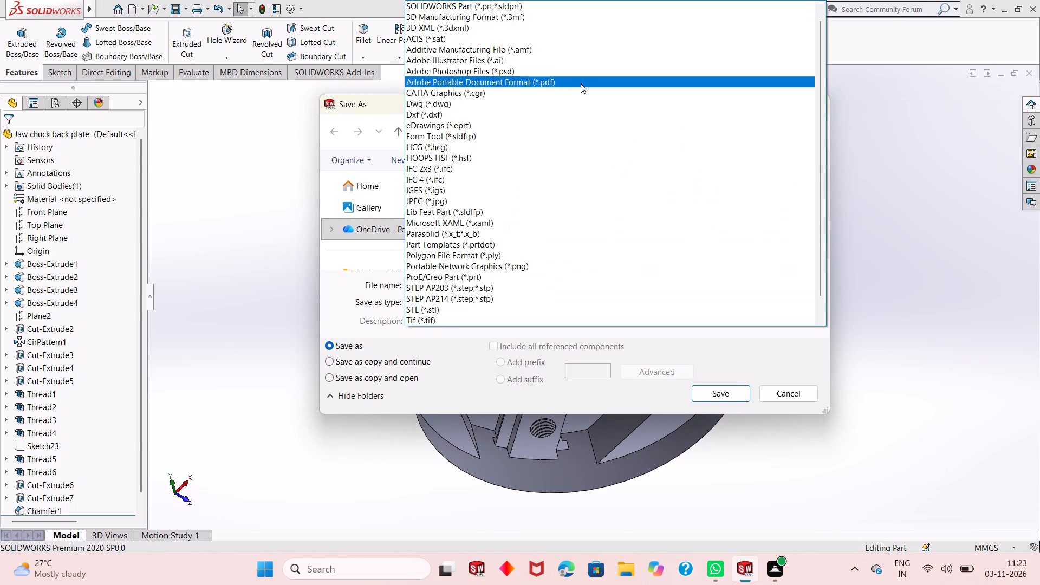
click(581, 83)
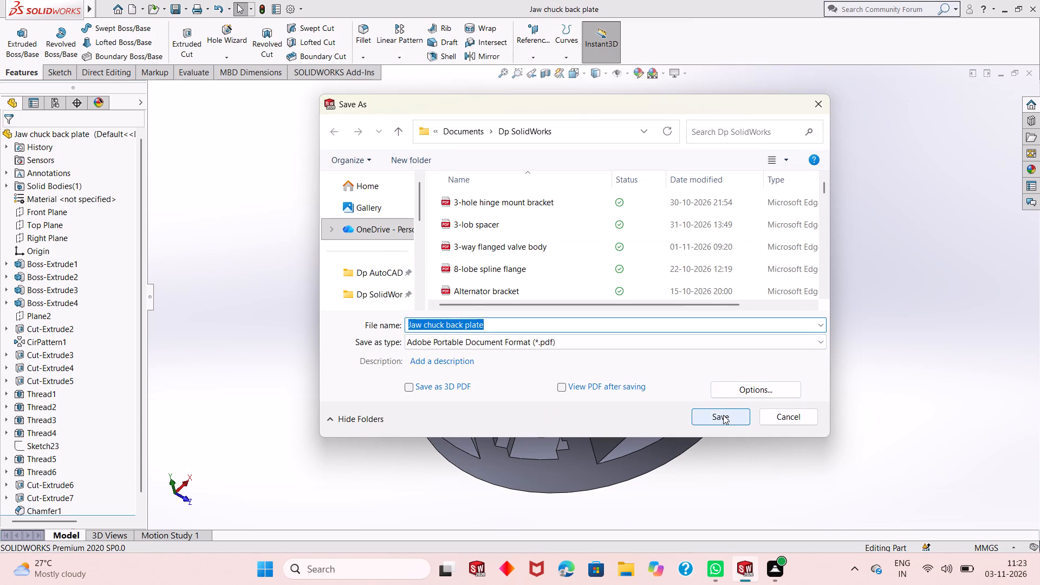
click(723, 415)
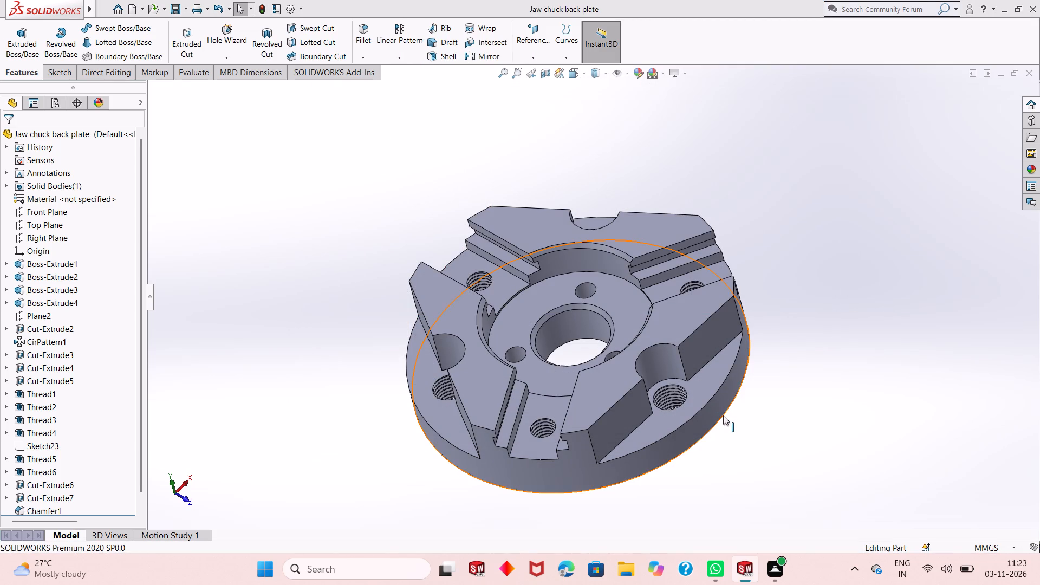